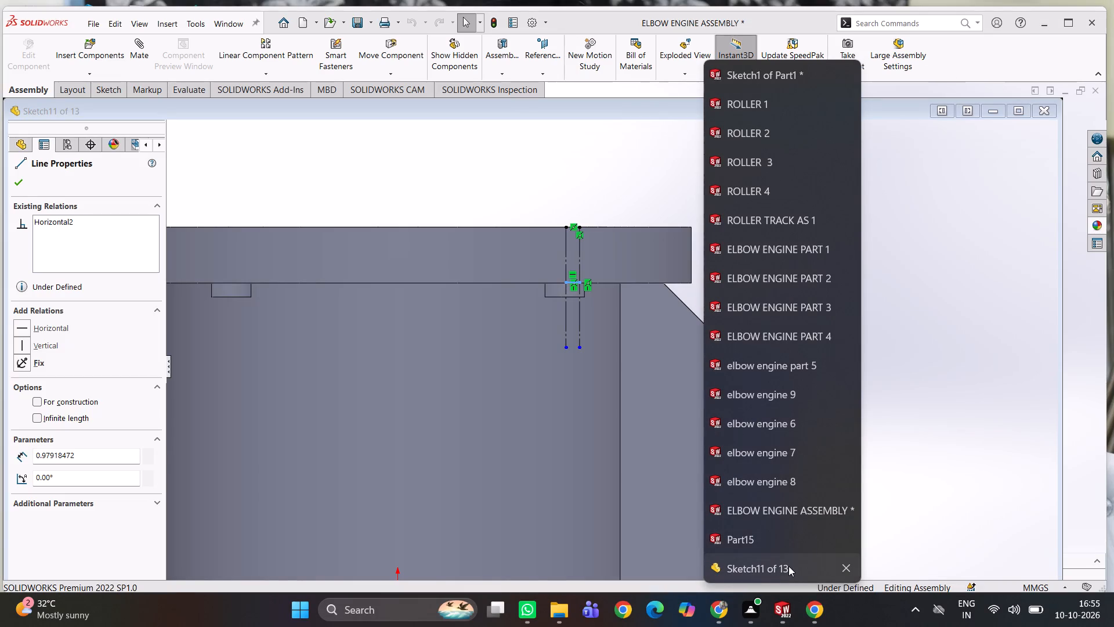
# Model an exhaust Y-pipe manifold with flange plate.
# Close part 13 and the elbow engine assembly, saving all modified documents.
pyautogui.click(789, 566)
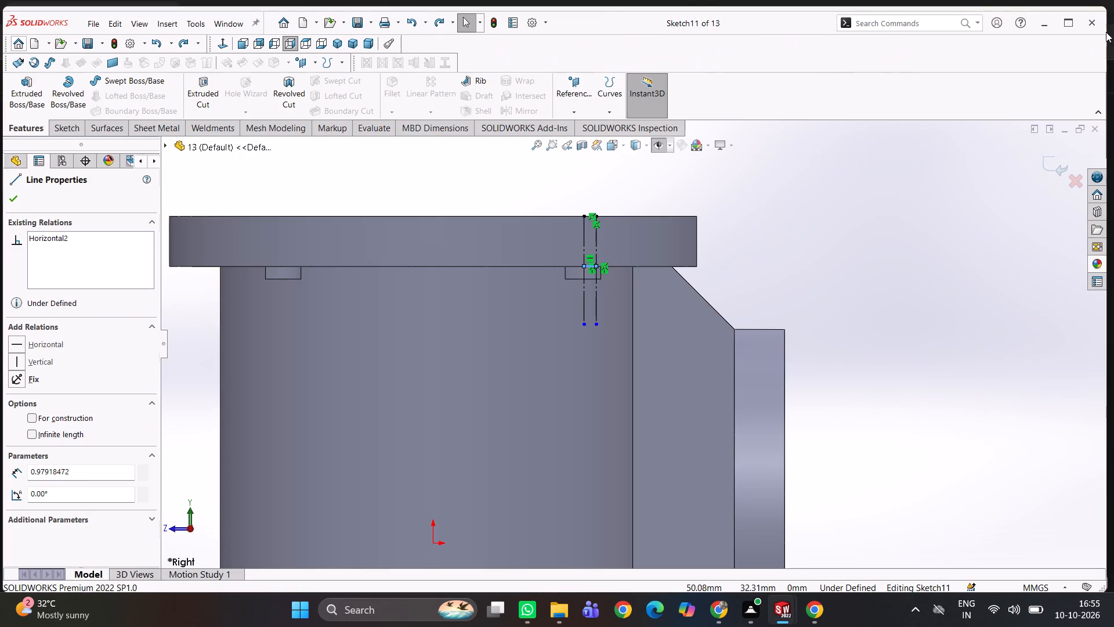
pyautogui.click(1097, 128)
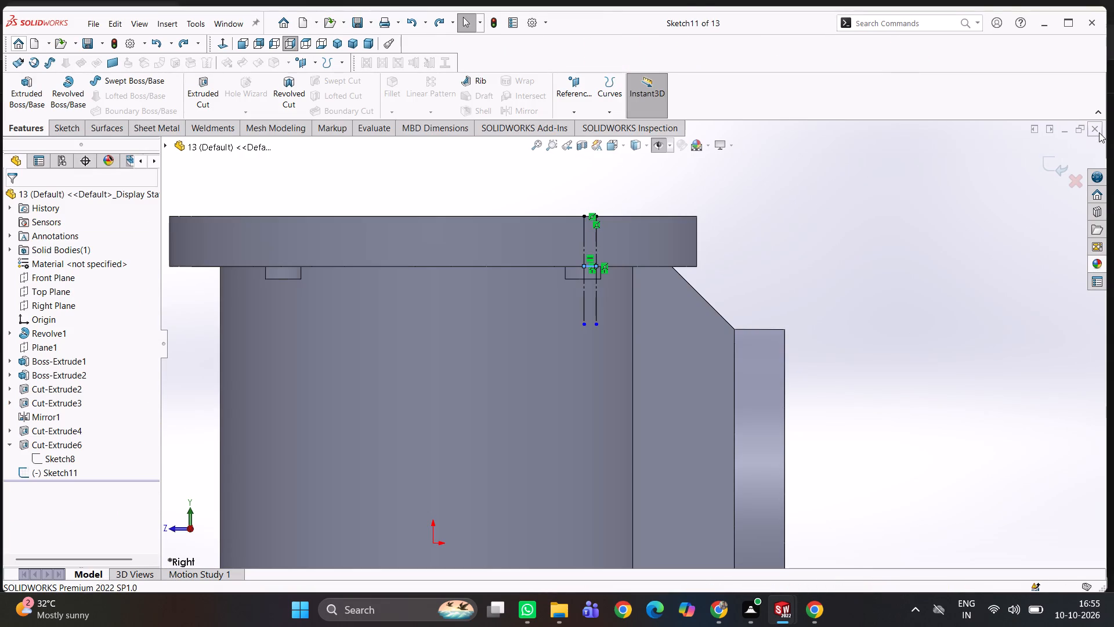
pyautogui.click(1101, 93)
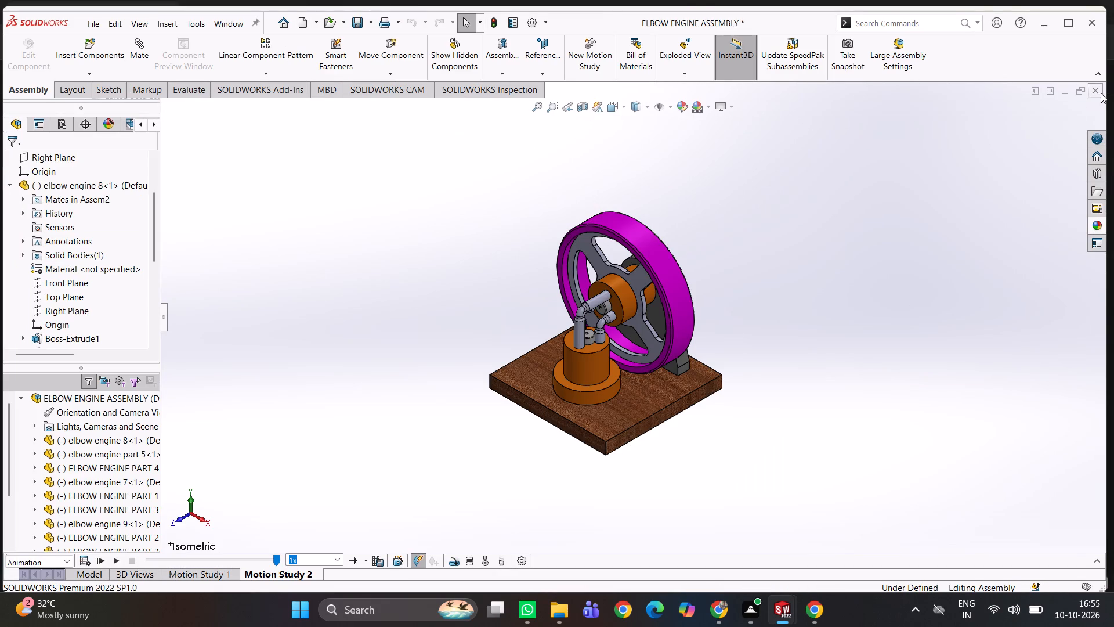
pyautogui.click(599, 276)
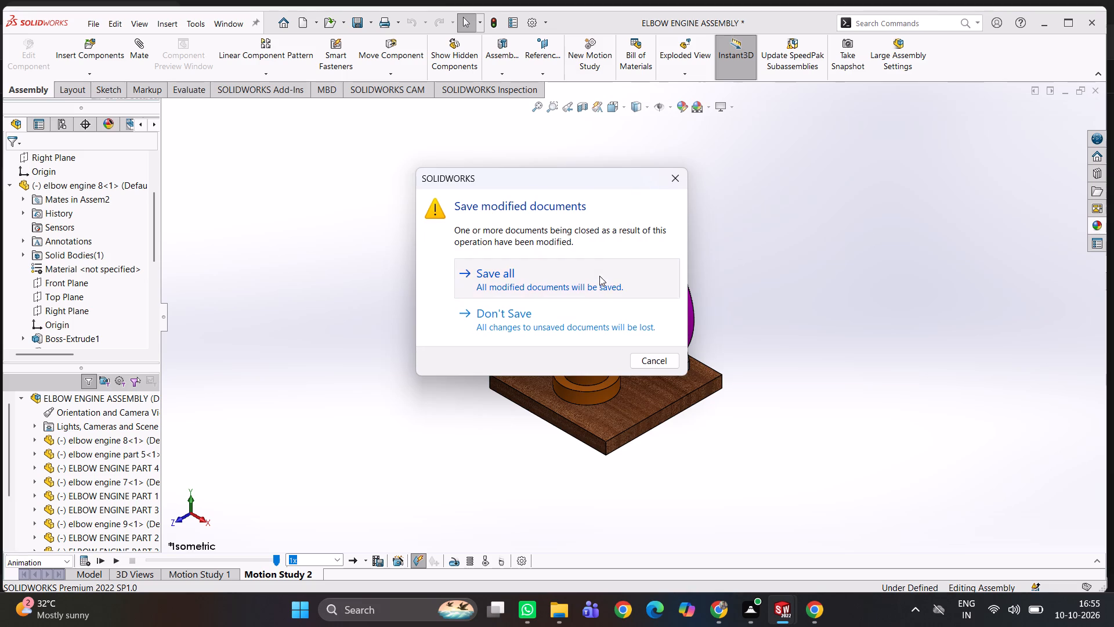
# Close the roller track assembly, the empty Part15 and the elbow engine 7 and 8 parts.
pyautogui.click(1097, 91)
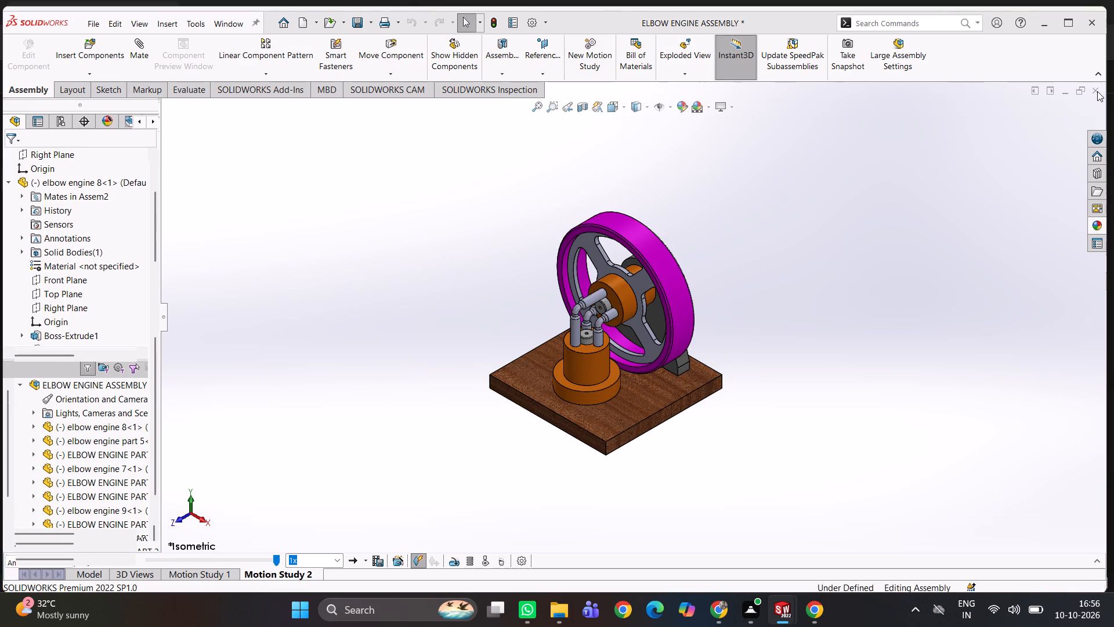
pyautogui.click(1096, 91)
pyautogui.click(1095, 90)
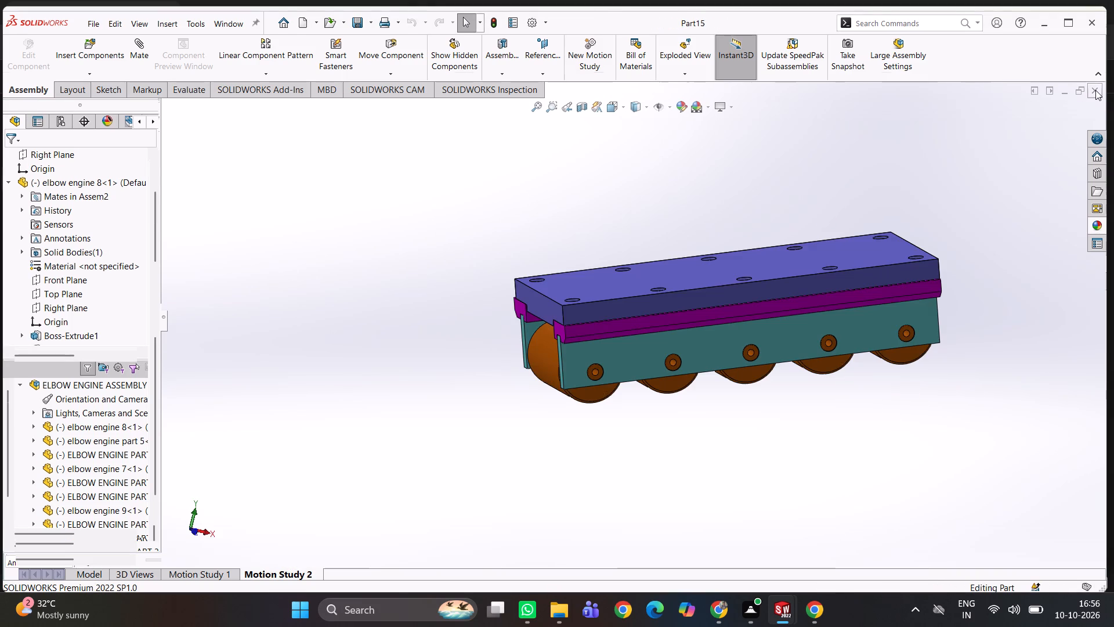
pyautogui.tripleClick(1095, 90)
pyautogui.click(1095, 90)
pyautogui.click(1096, 128)
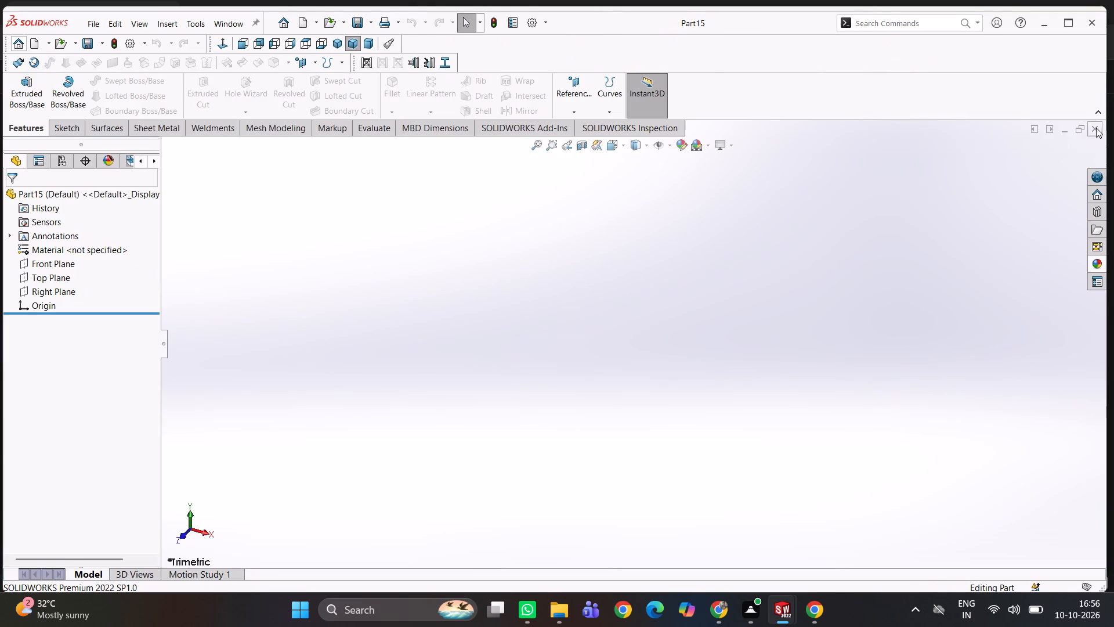
pyautogui.doubleClick(1096, 128)
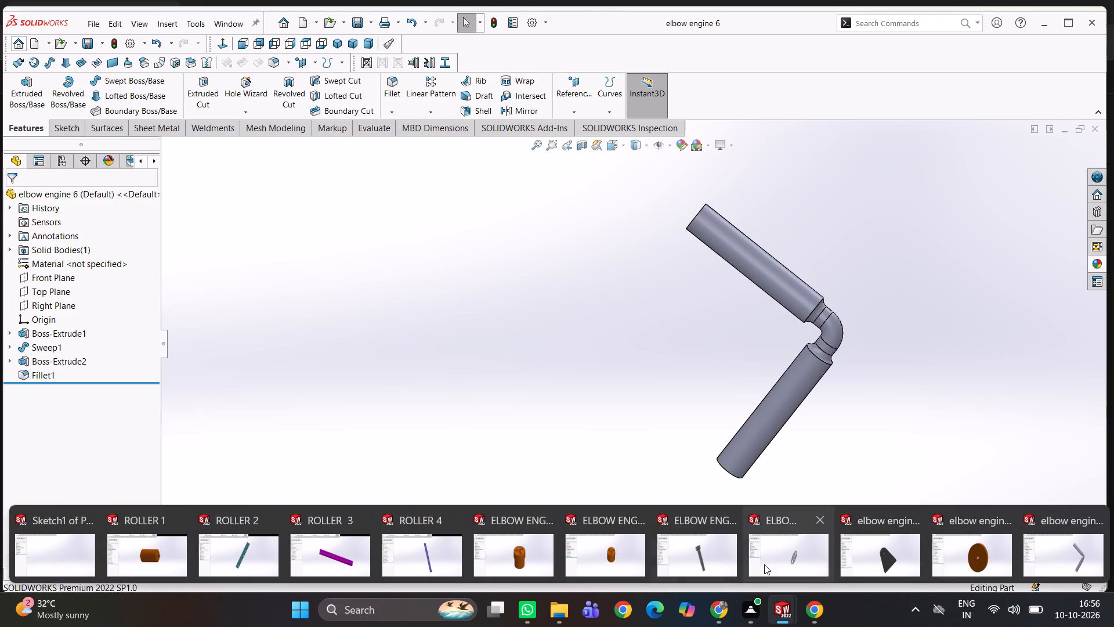
# Close the remaining open roller and elbow engine part windows, keeping only the Part1 sketch document.
pyautogui.click(89, 518)
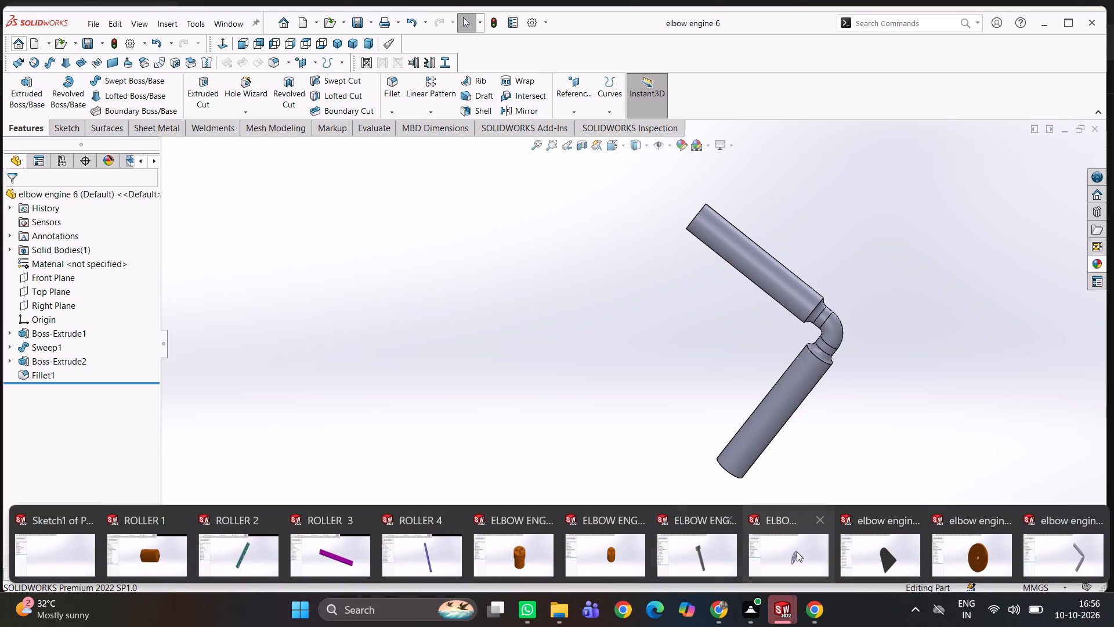
pyautogui.click(824, 522)
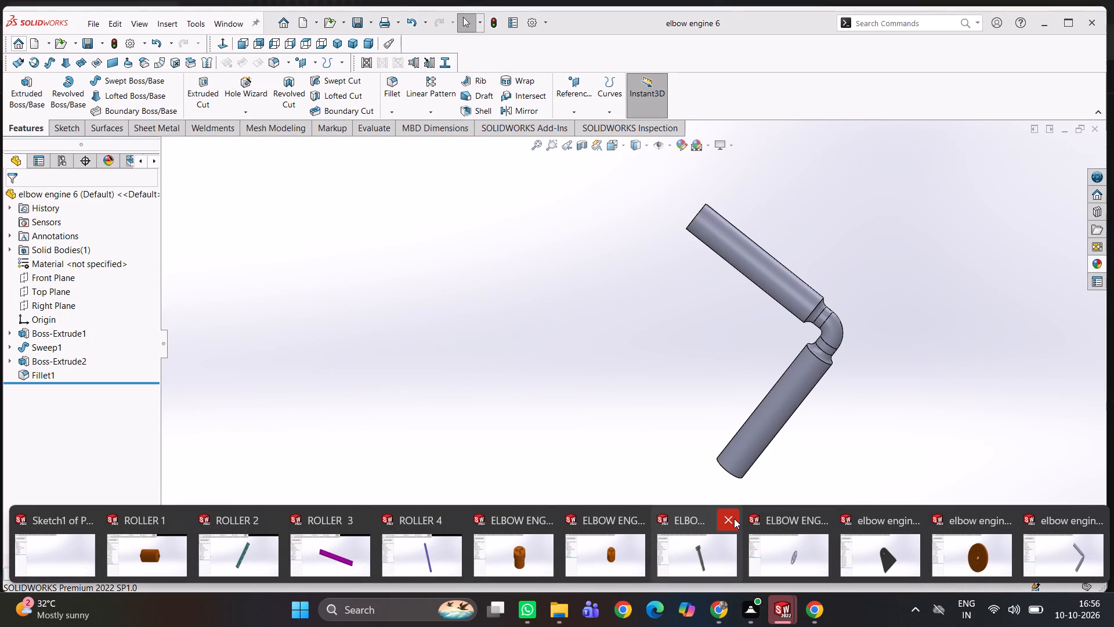
pyautogui.click(734, 518)
pyautogui.click(636, 521)
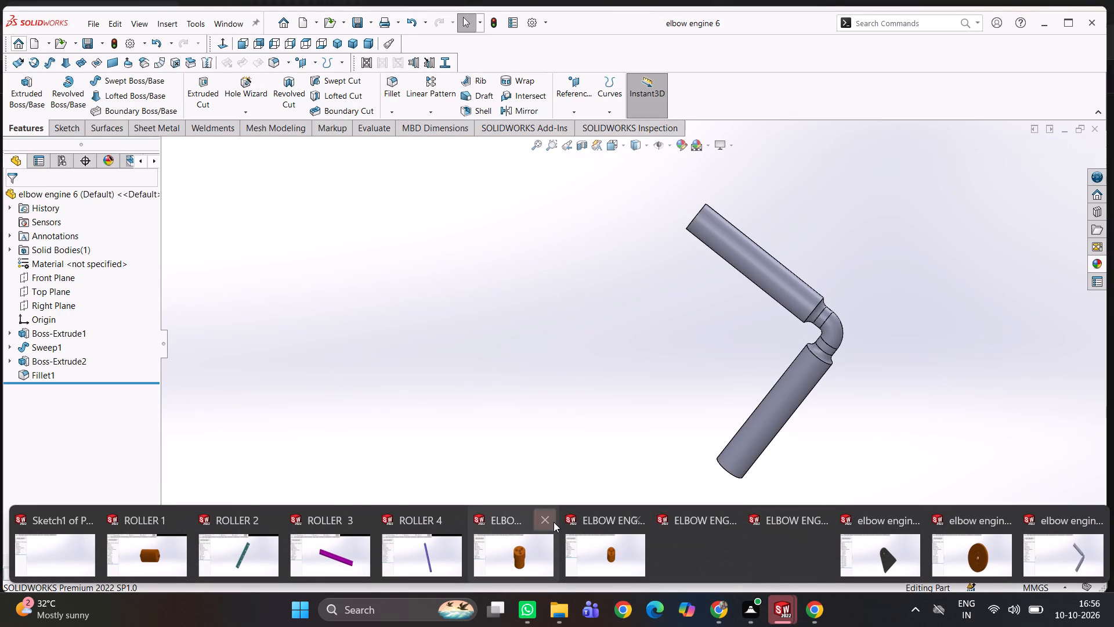
pyautogui.click(551, 518)
pyautogui.click(455, 516)
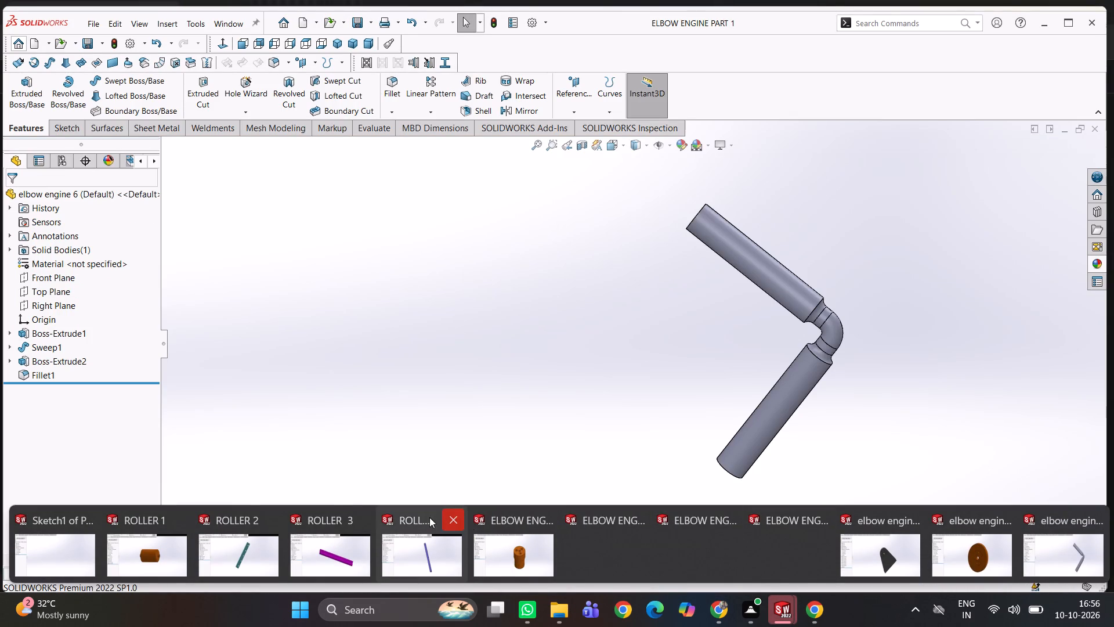
pyautogui.click(366, 521)
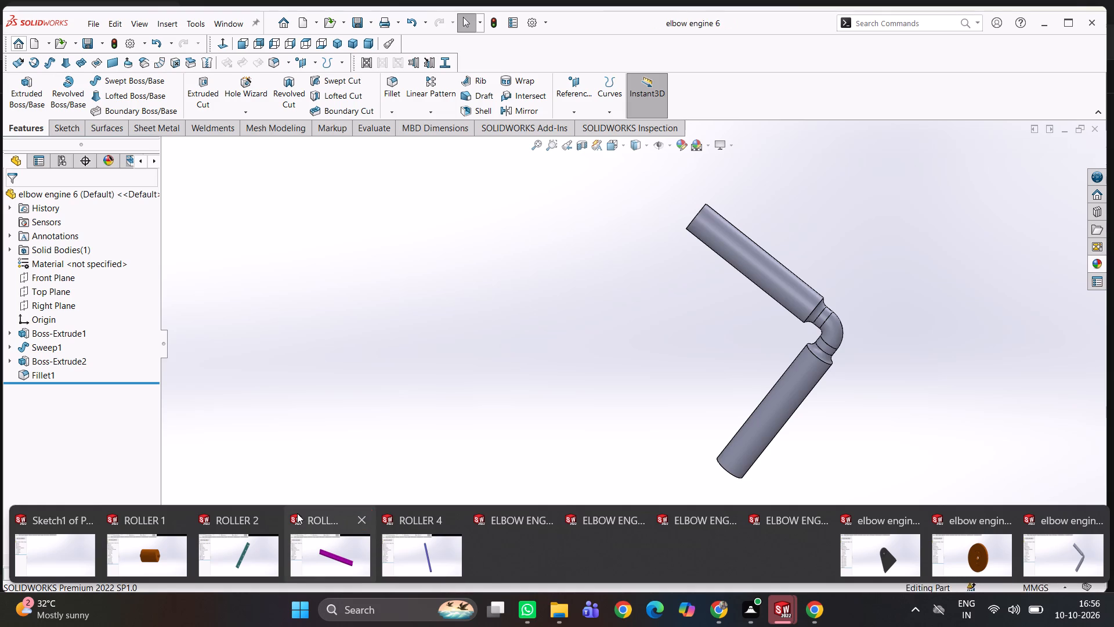
pyautogui.click(274, 512)
pyautogui.click(175, 514)
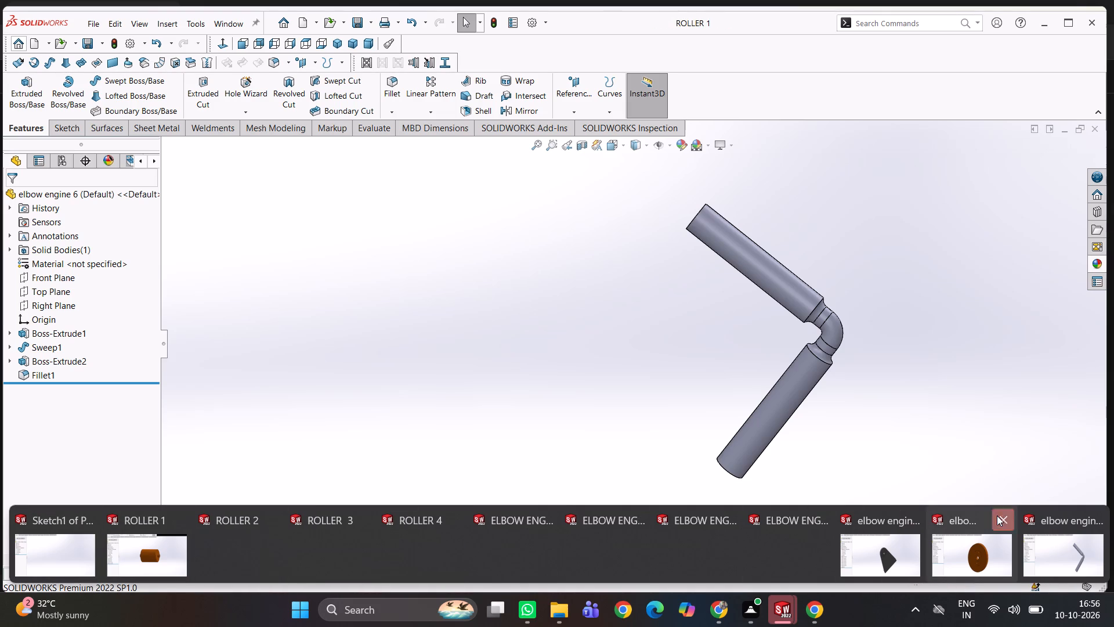
pyautogui.click(1004, 518)
pyautogui.click(910, 516)
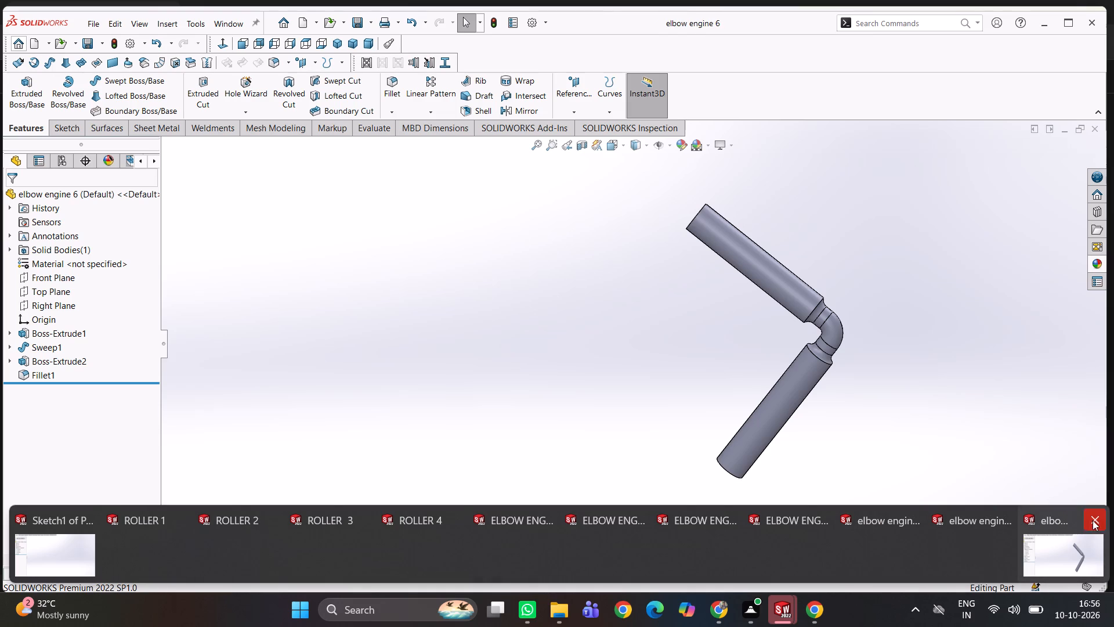
pyautogui.click(1093, 520)
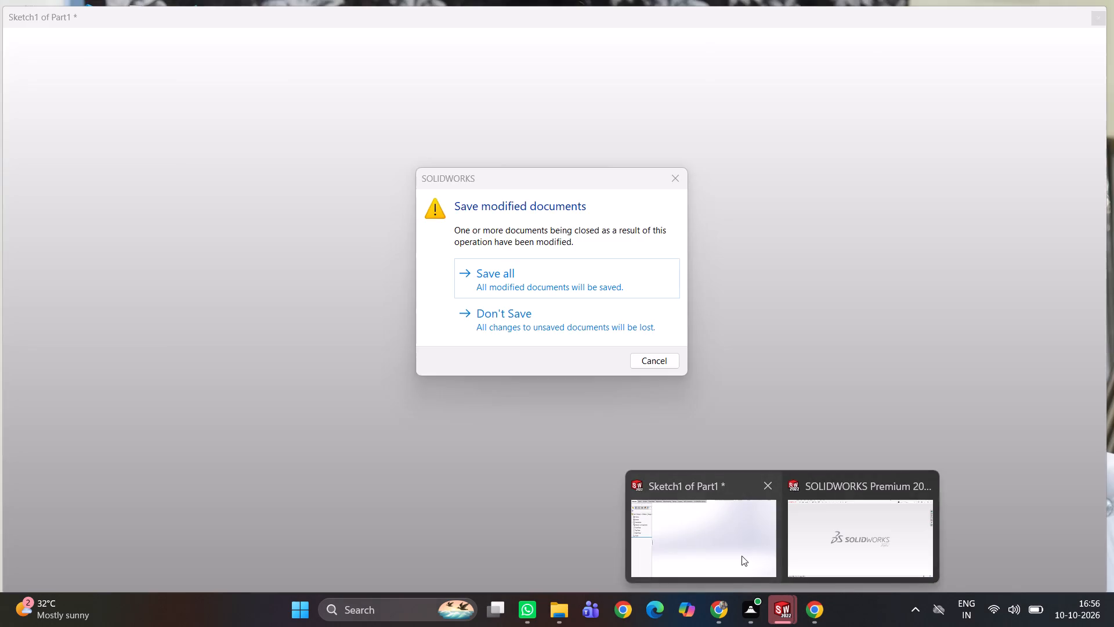
# Close the empty SOLIDWORKS window, return to the Part1 sketch and cancel closing it so the document stays open.
pyautogui.click(742, 556)
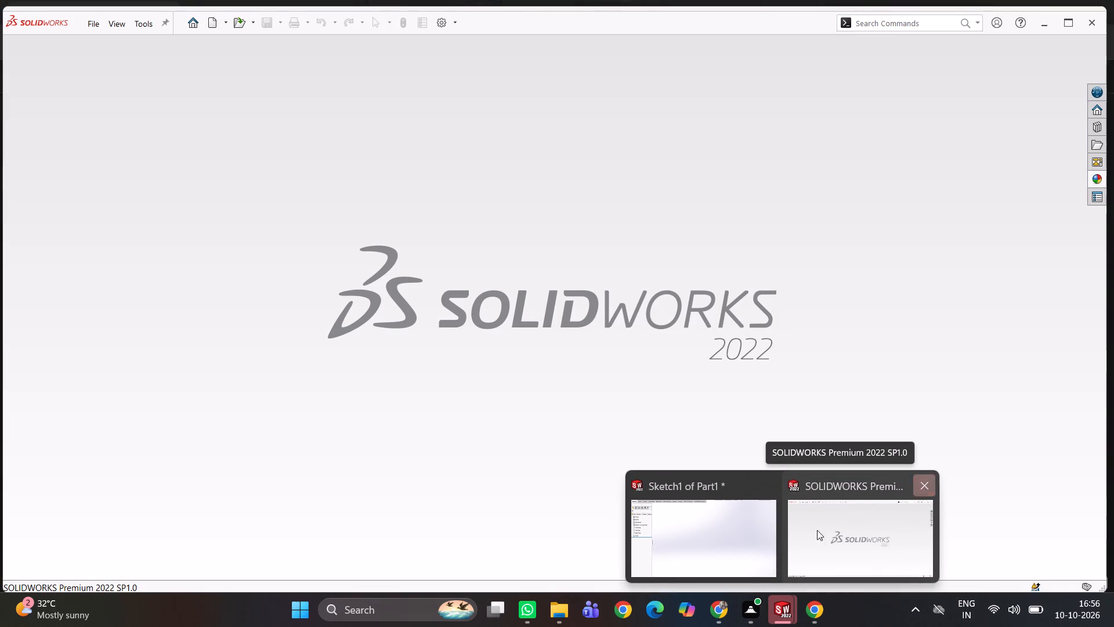
pyautogui.click(726, 527)
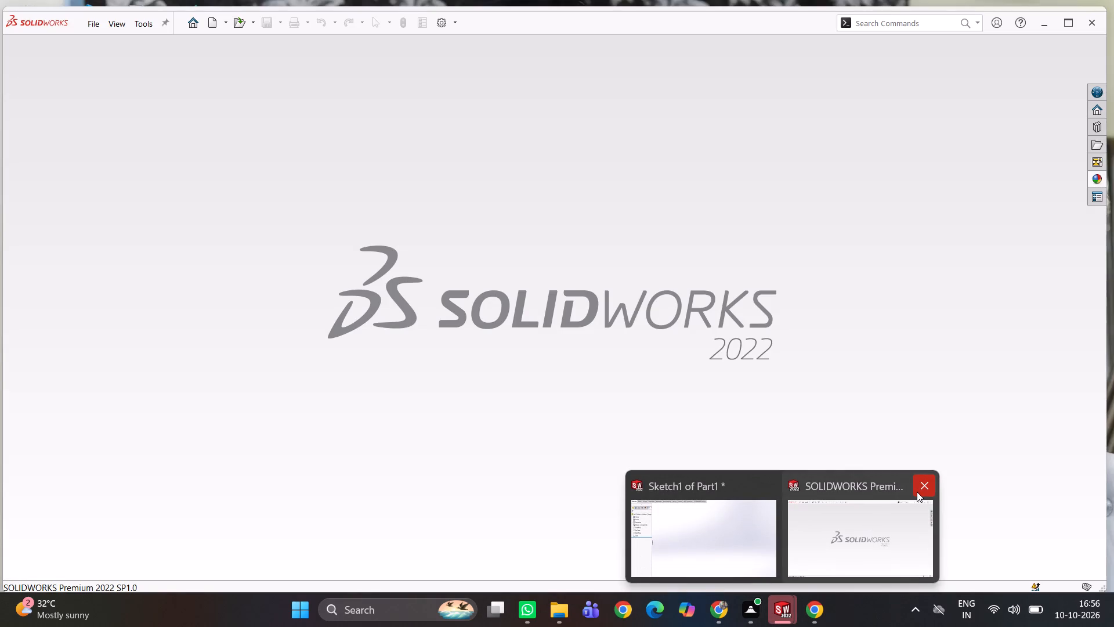
pyautogui.click(917, 492)
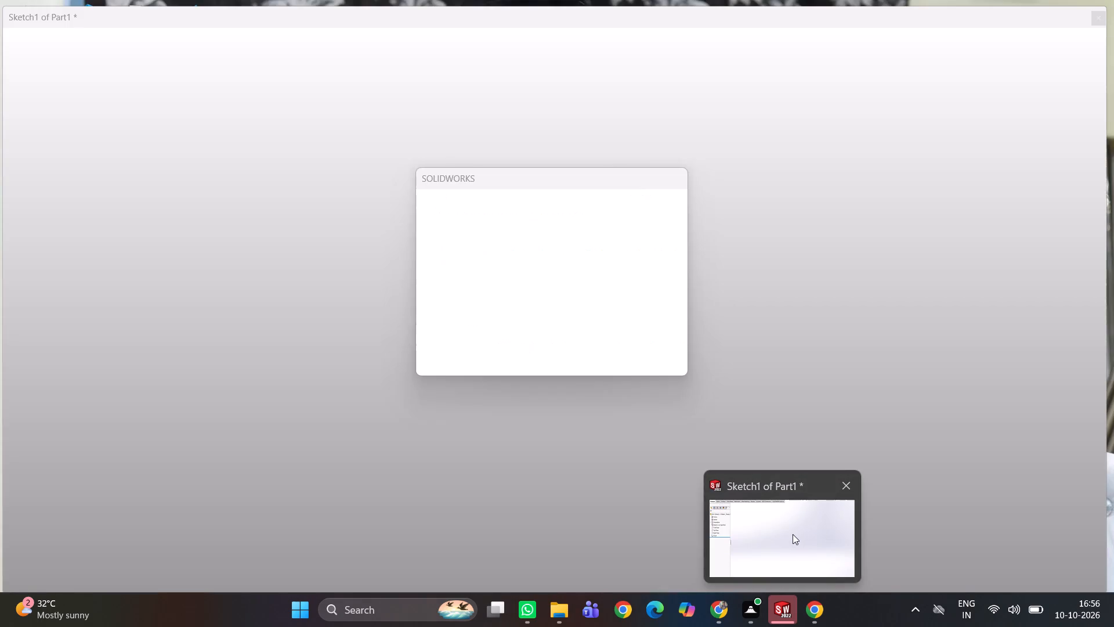
pyautogui.click(793, 534)
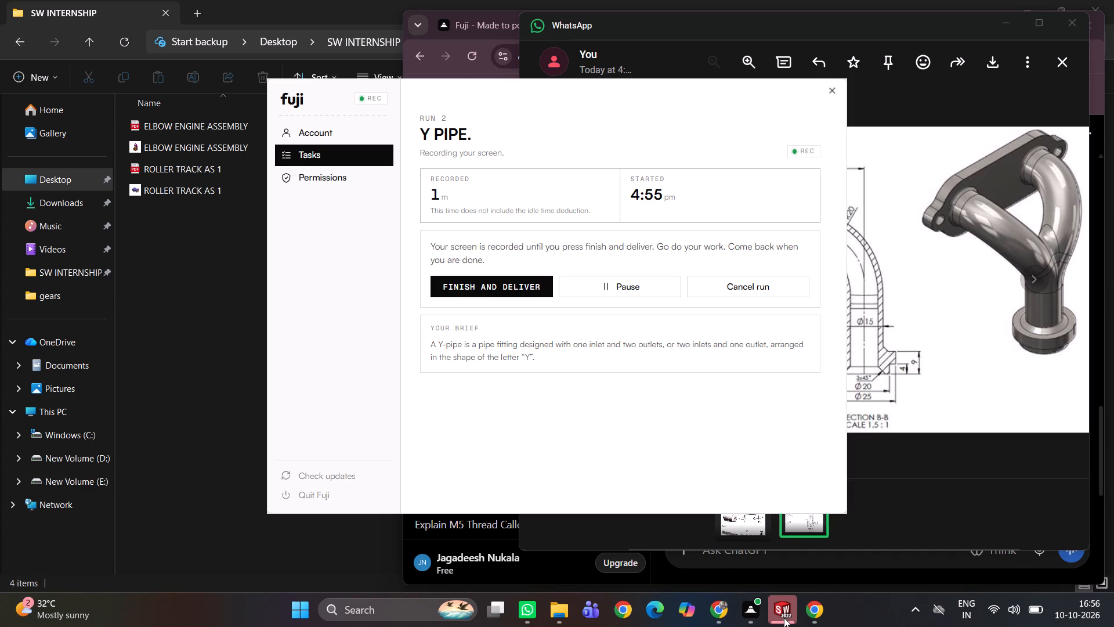
pyautogui.click(782, 611)
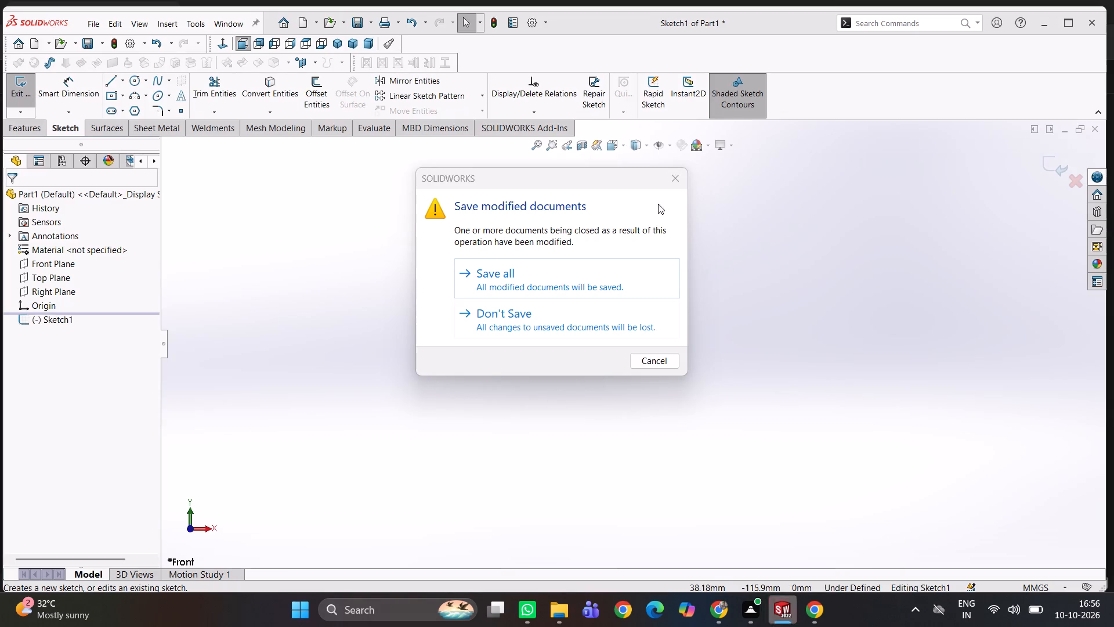
pyautogui.click(678, 176)
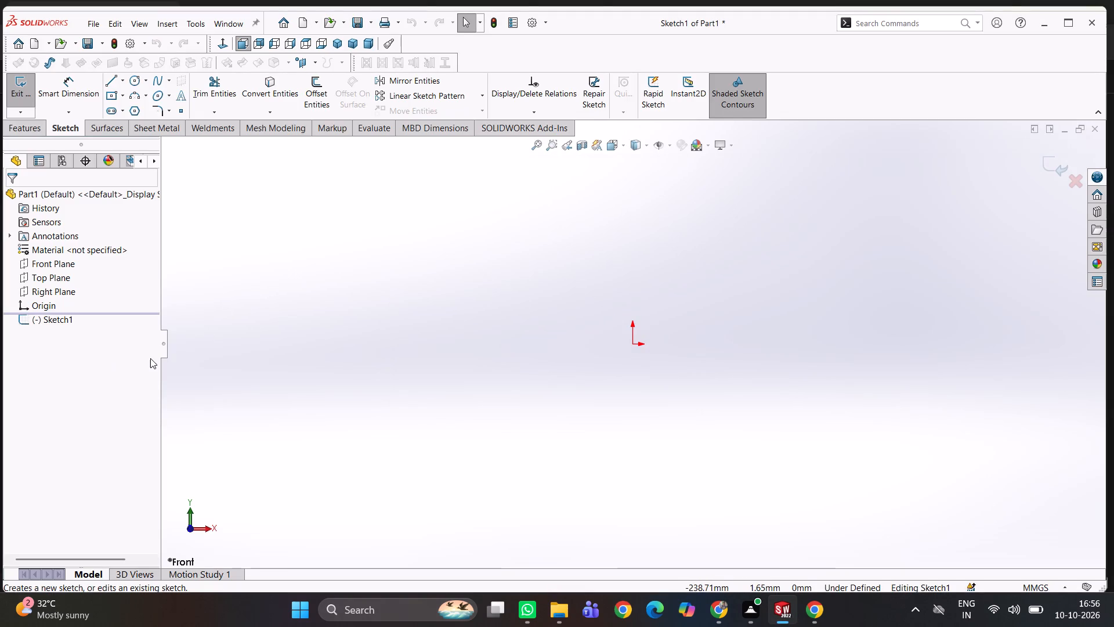
# Create a new part document.
pyautogui.hotkey('ctrl', 'n')
pyautogui.press('Return')
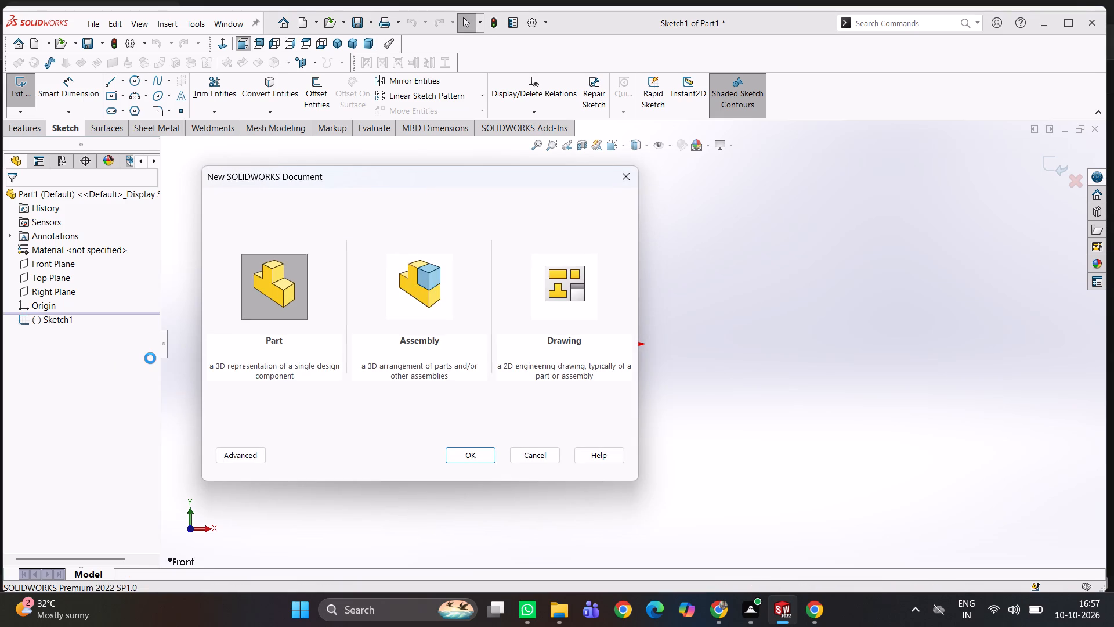
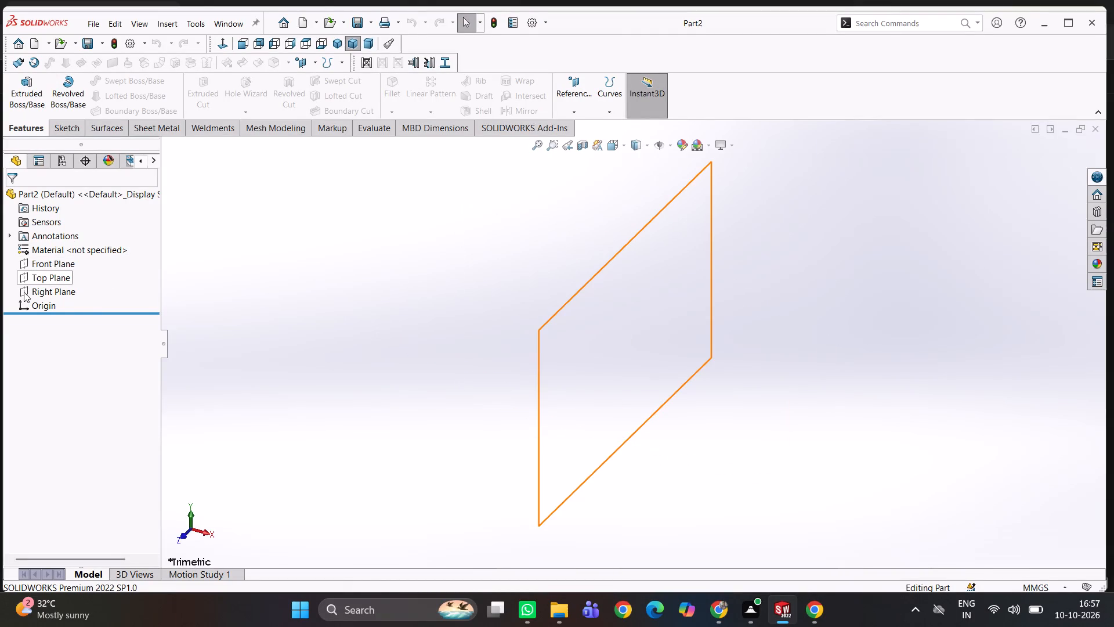
# Start a new sketch on the Front Plane and activate the Line tool.
pyautogui.click(56, 266)
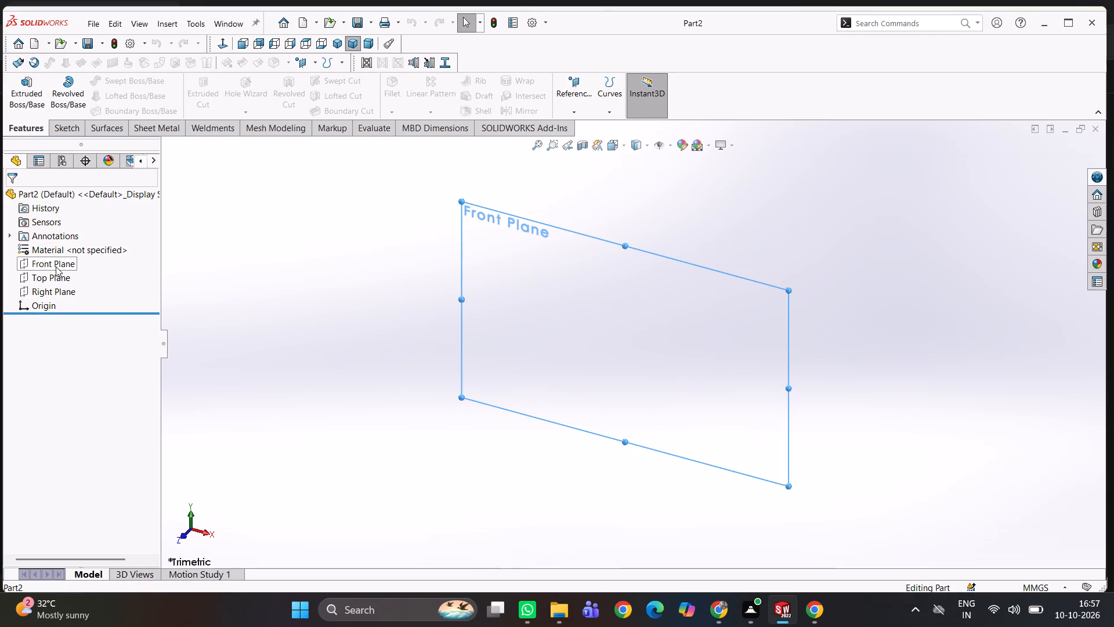
pyautogui.rightClick(62, 264)
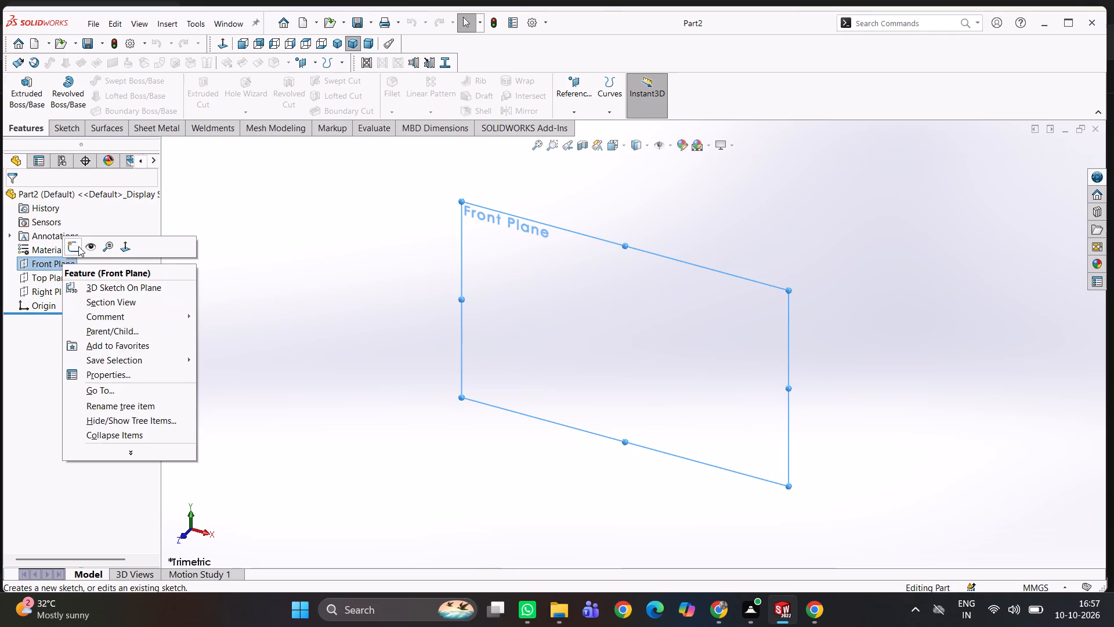
pyautogui.click(79, 246)
pyautogui.moveTo(316, 265); pyautogui.dragTo(220, 281, button='right')
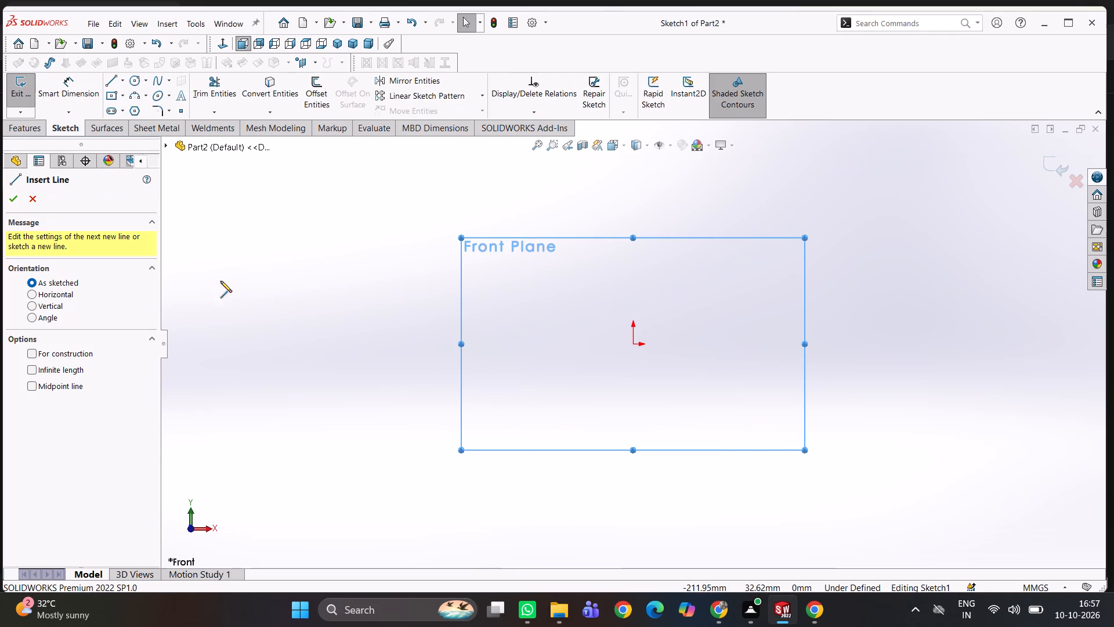
pyautogui.moveTo(220, 281); pyautogui.dragTo(214, 281, button='right')
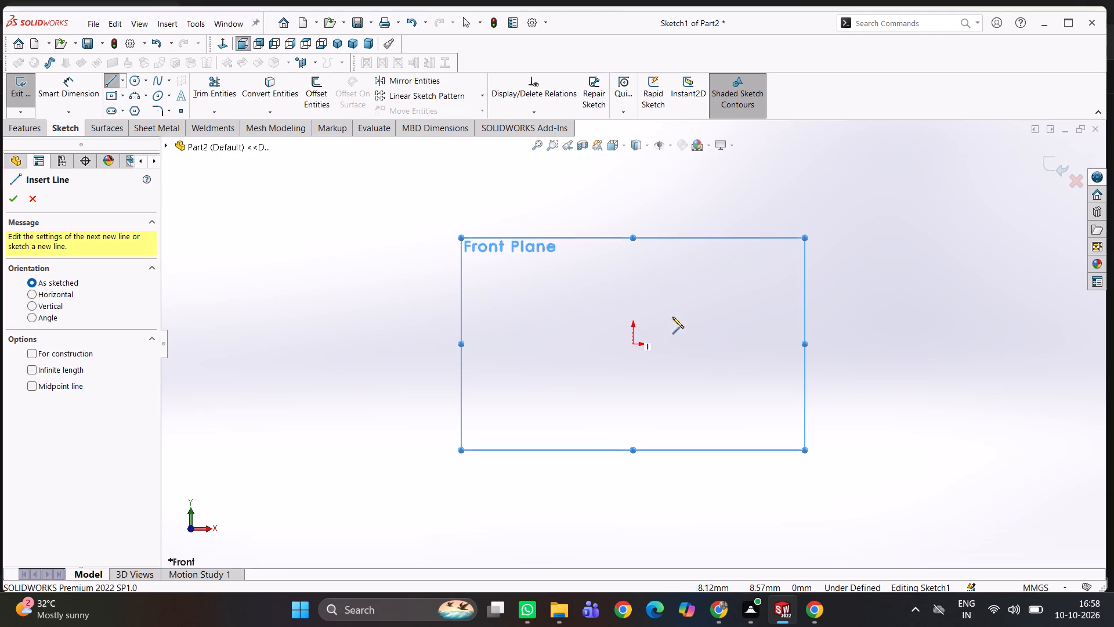
# Change the scene to a plain white background.
pyautogui.click(735, 143)
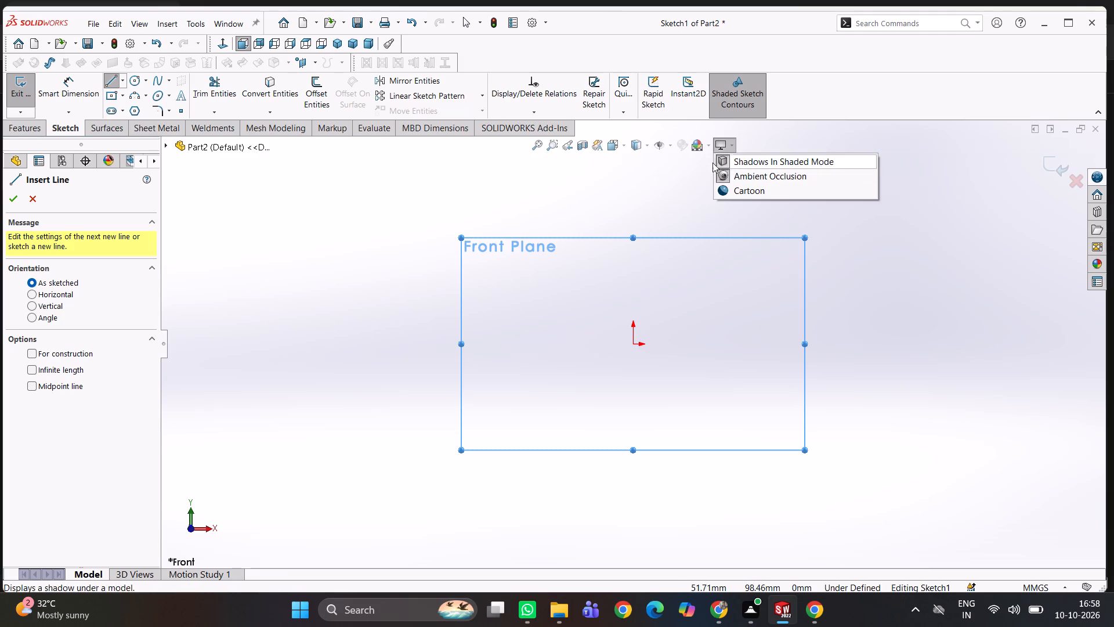
pyautogui.click(709, 146)
pyautogui.click(712, 172)
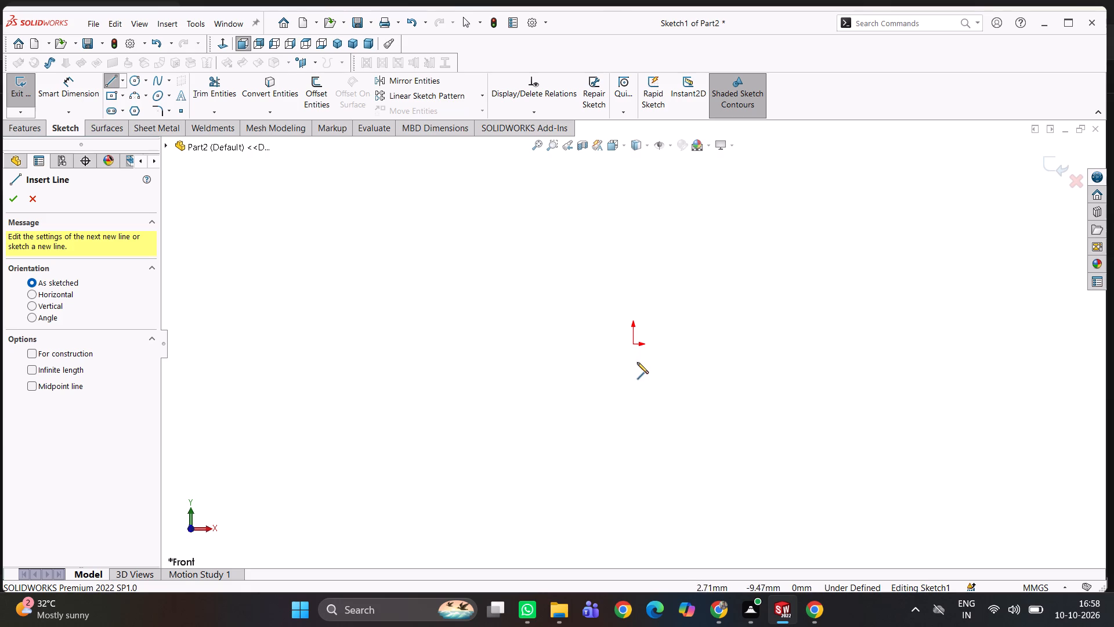
# Sketch a vertical line about 179 mm long up from the origin, continued by an angled line about 208 mm long at roughly 50°.
pyautogui.scroll(1, 637, 362)
pyautogui.click(634, 344)
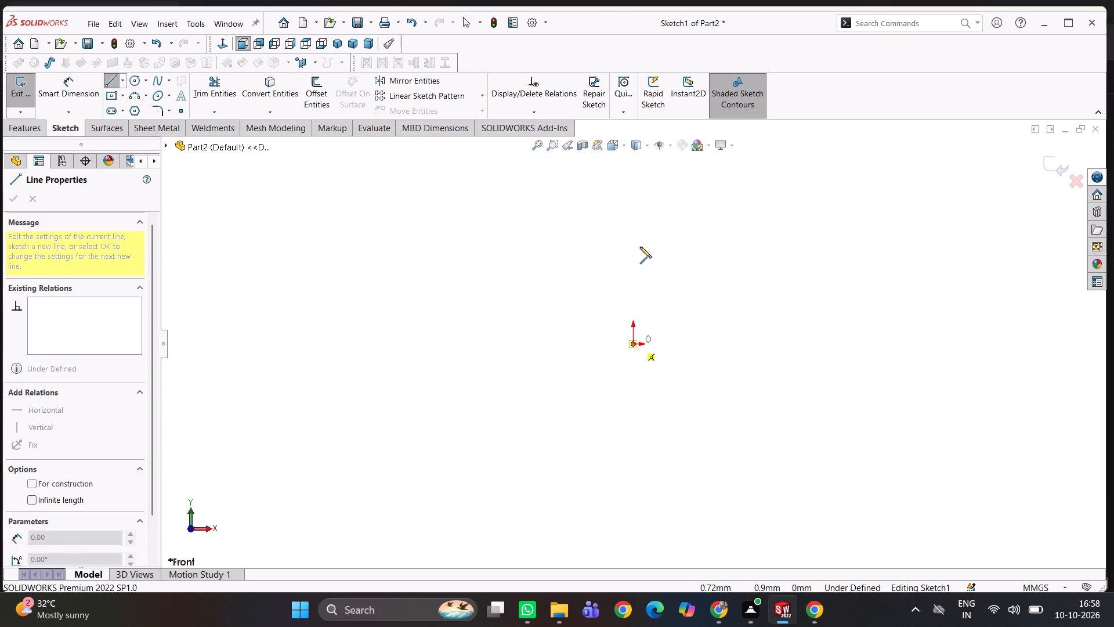
pyautogui.scroll(4, 640, 246)
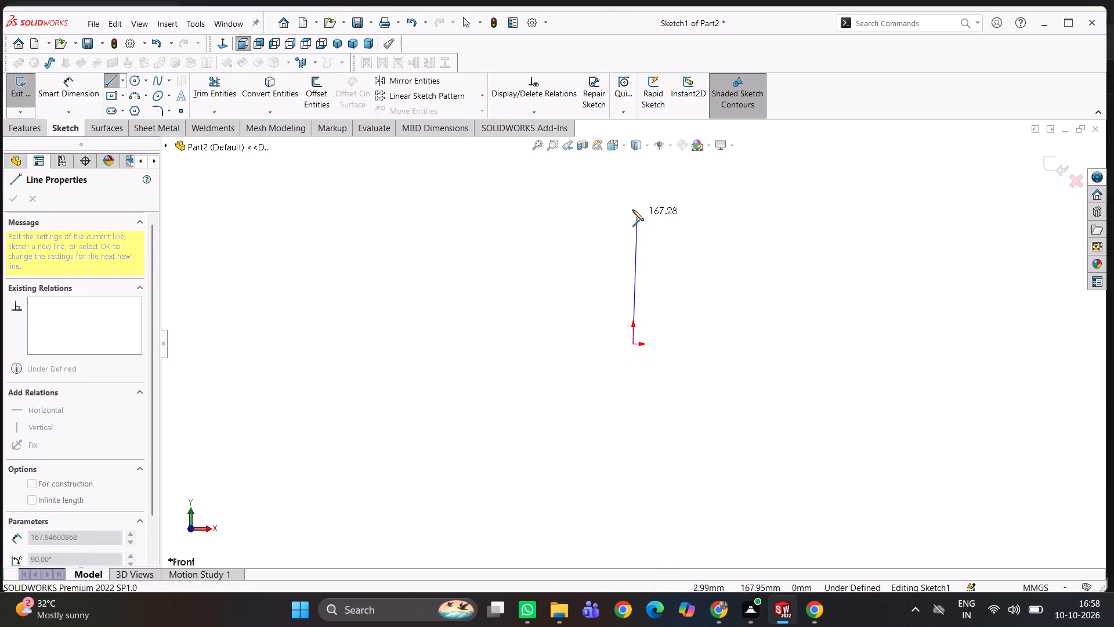
pyautogui.click(632, 205)
pyautogui.scroll(3, 654, 196)
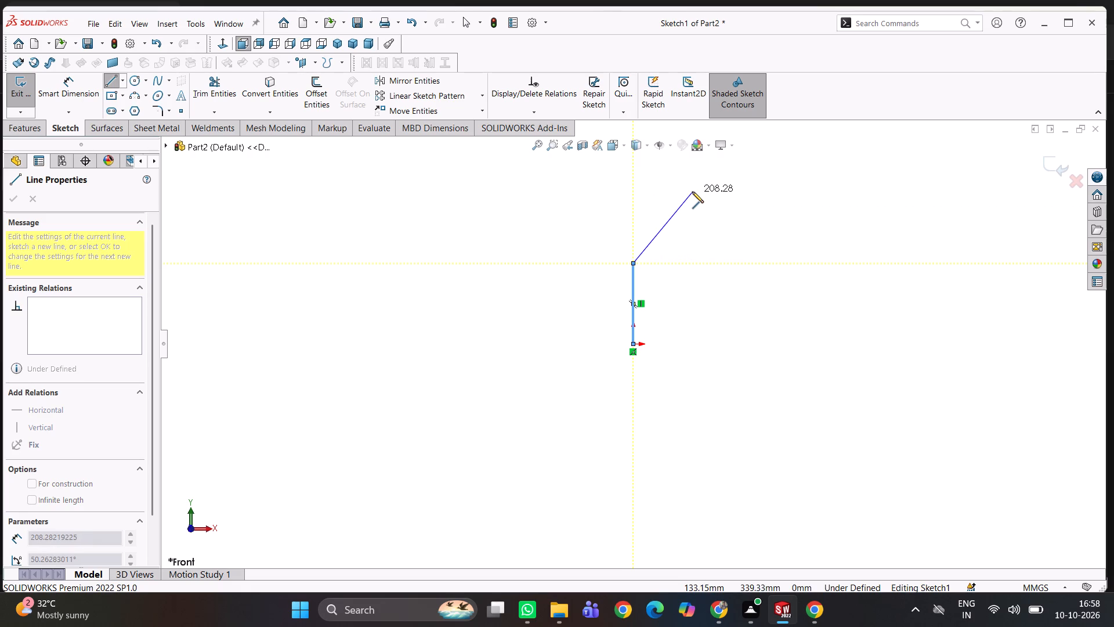
pyautogui.click(692, 192)
pyautogui.moveTo(745, 207); pyautogui.dragTo(596, 192, button='right')
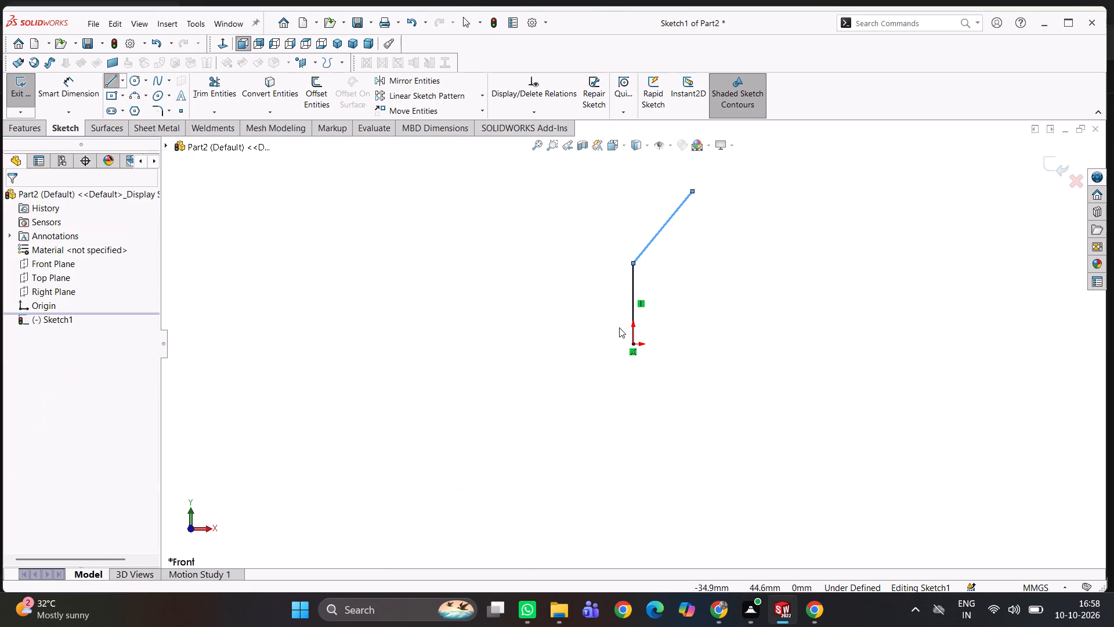
# Dimension the vertical line's length as 32 mm.
pyautogui.moveTo(680, 345); pyautogui.dragTo(670, 211, button='right')
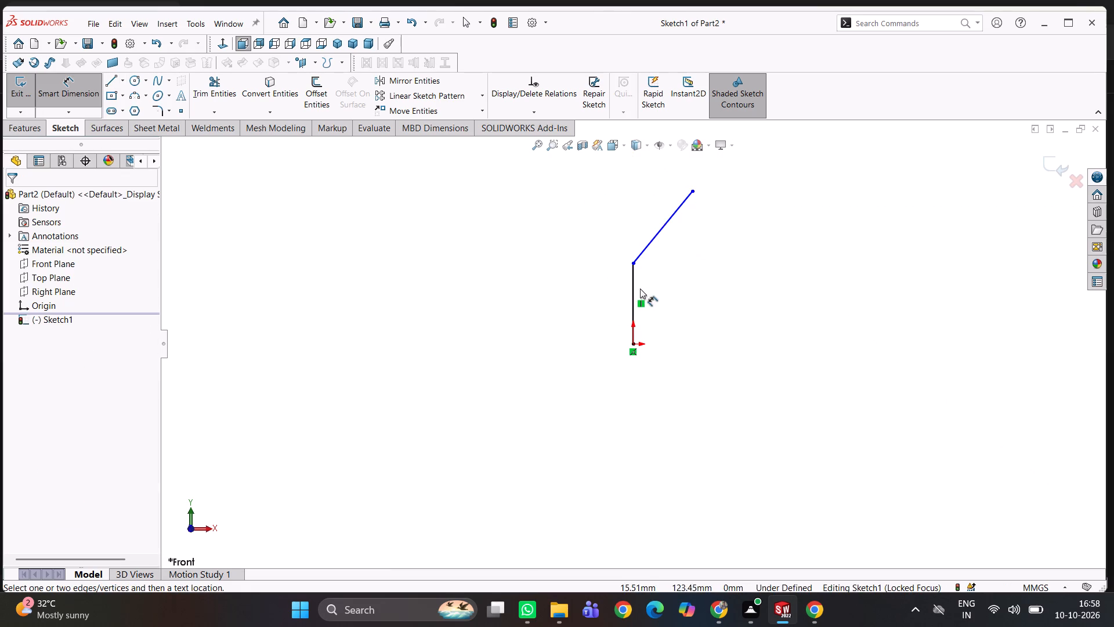
pyautogui.click(635, 291)
pyautogui.click(573, 300)
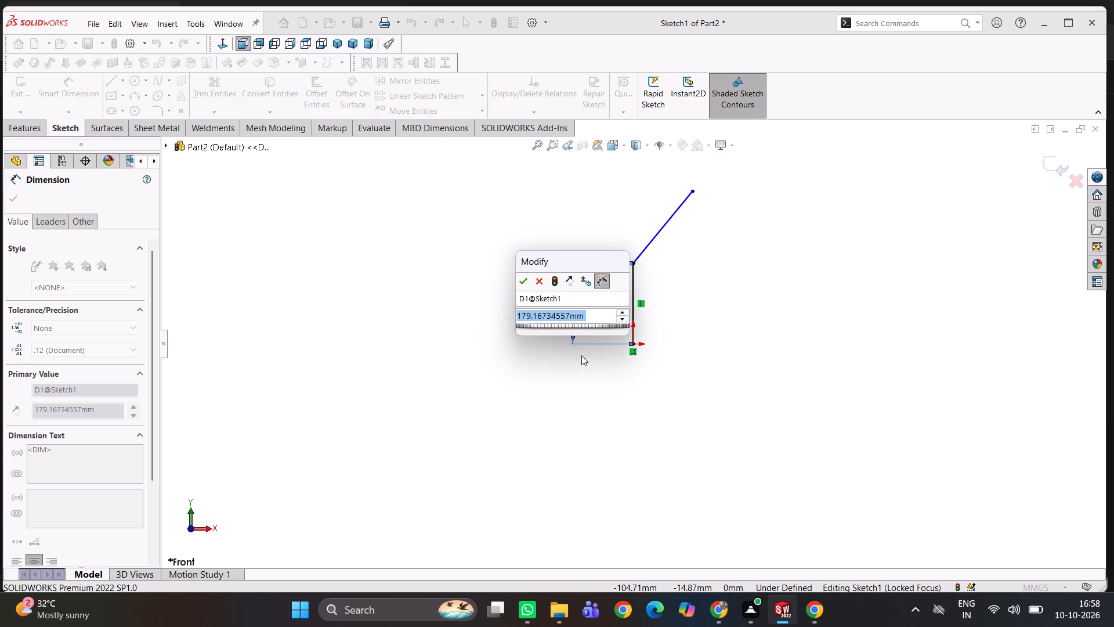
pyautogui.write('32')
pyautogui.press('Return')
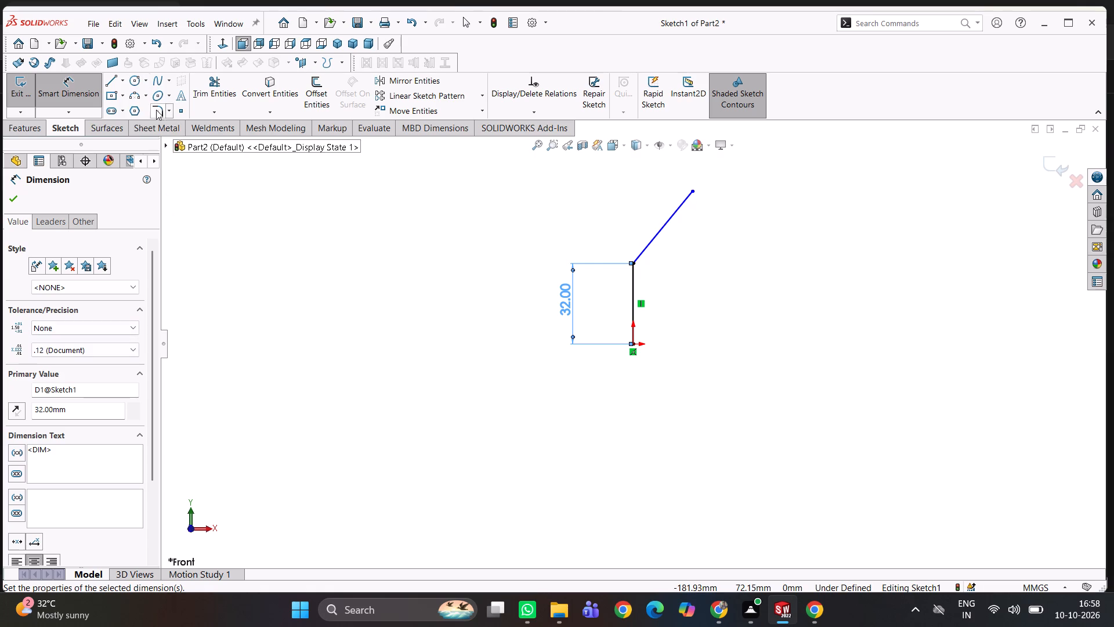
# Place a sketch point on the angled line near its upper end.
pyautogui.click(178, 109)
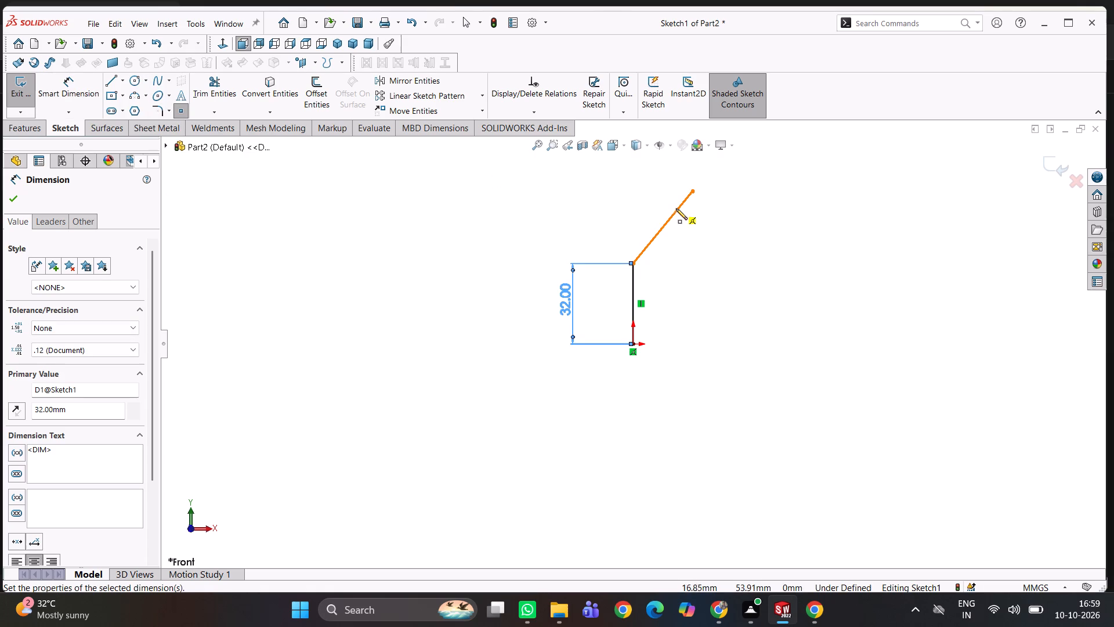
pyautogui.click(677, 210)
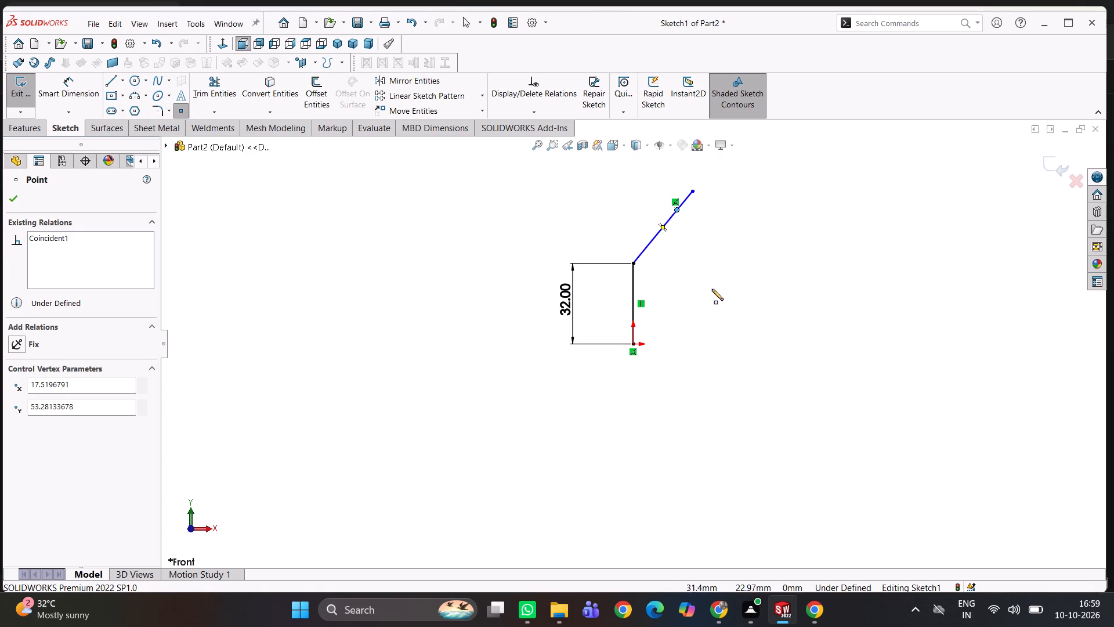
# Dimension the horizontal distance between the sketch point and the vertical line's upper endpoint as 20 mm.
pyautogui.moveTo(742, 275); pyautogui.dragTo(742, 196, button='right')
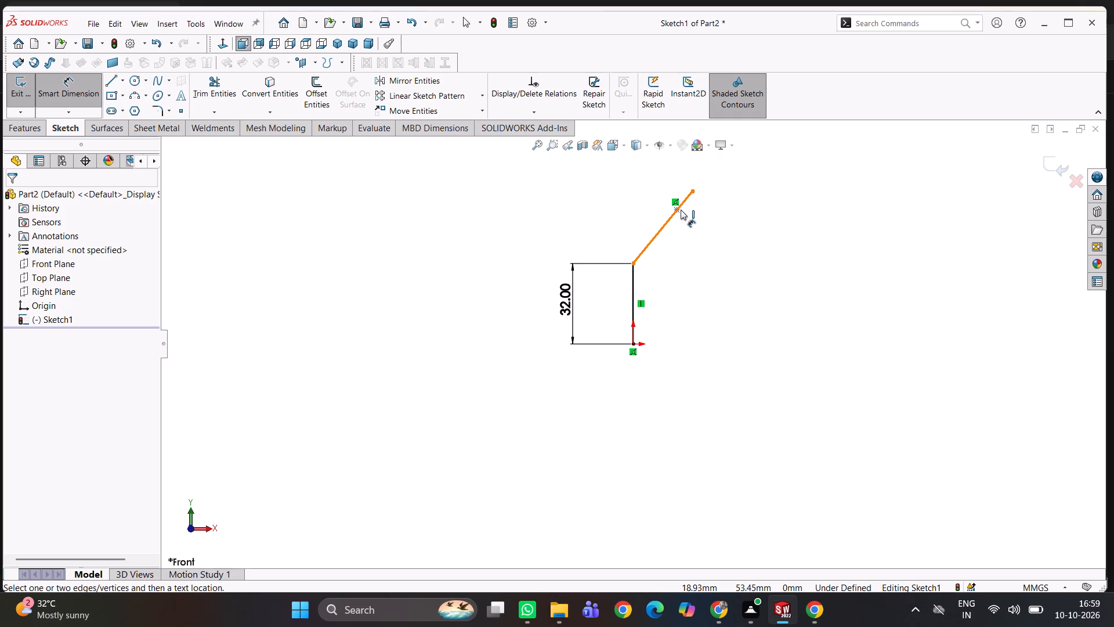
pyautogui.click(675, 210)
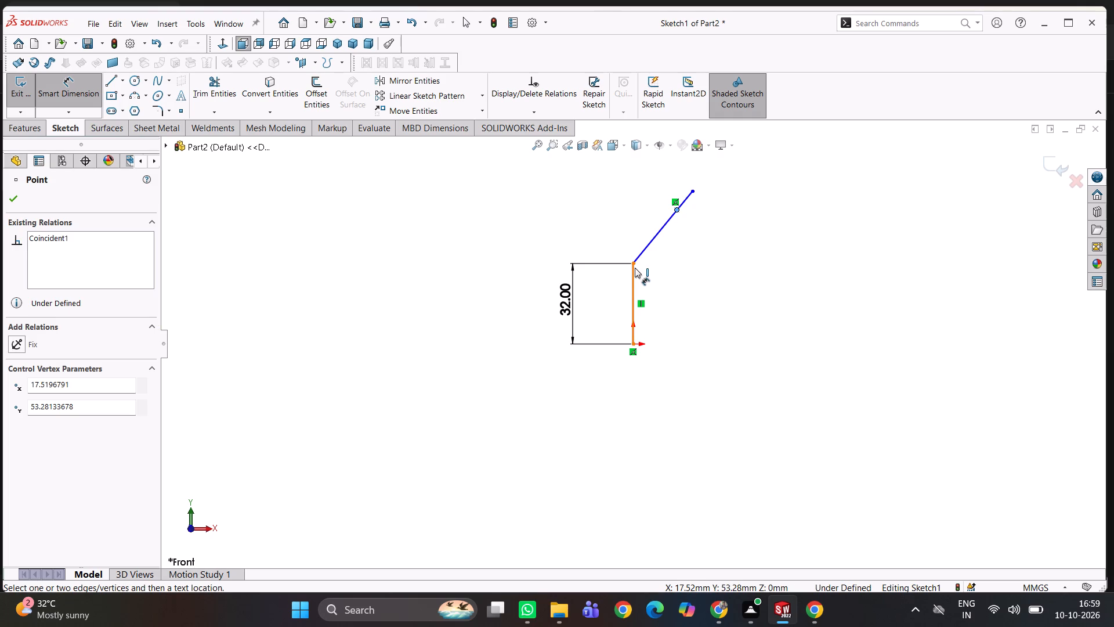
pyautogui.click(632, 263)
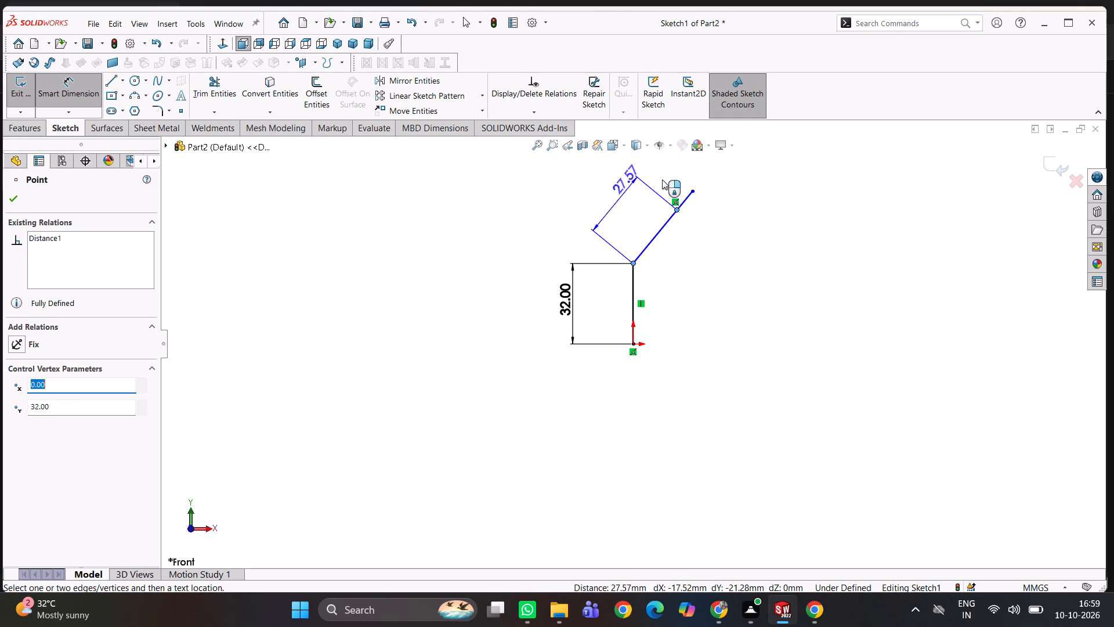
pyautogui.click(661, 169)
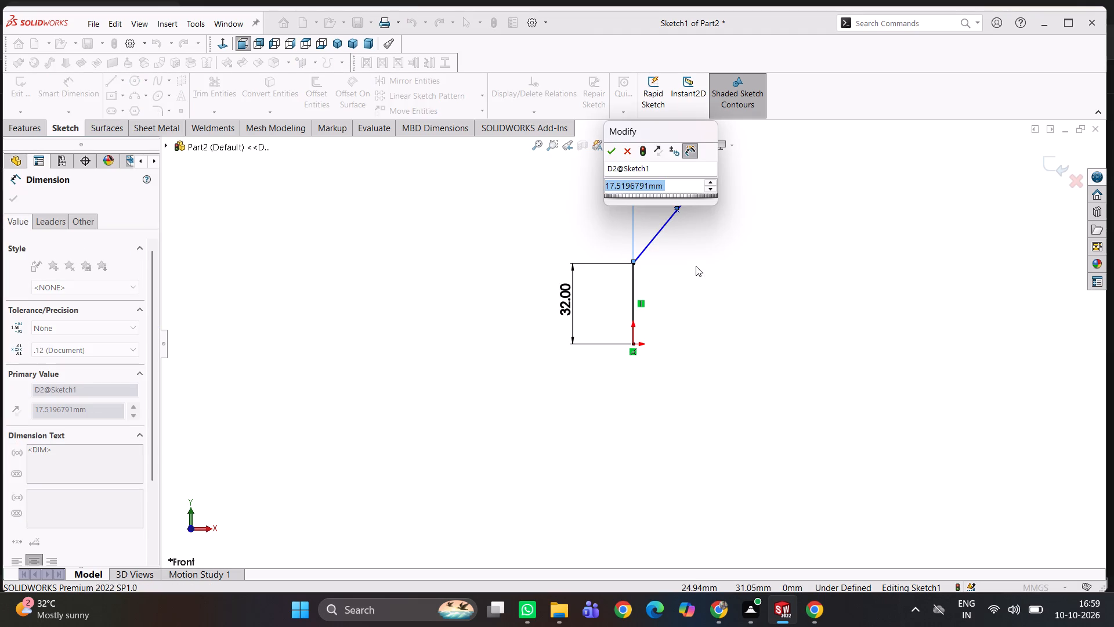
pyautogui.write('20')
pyautogui.press('Return')
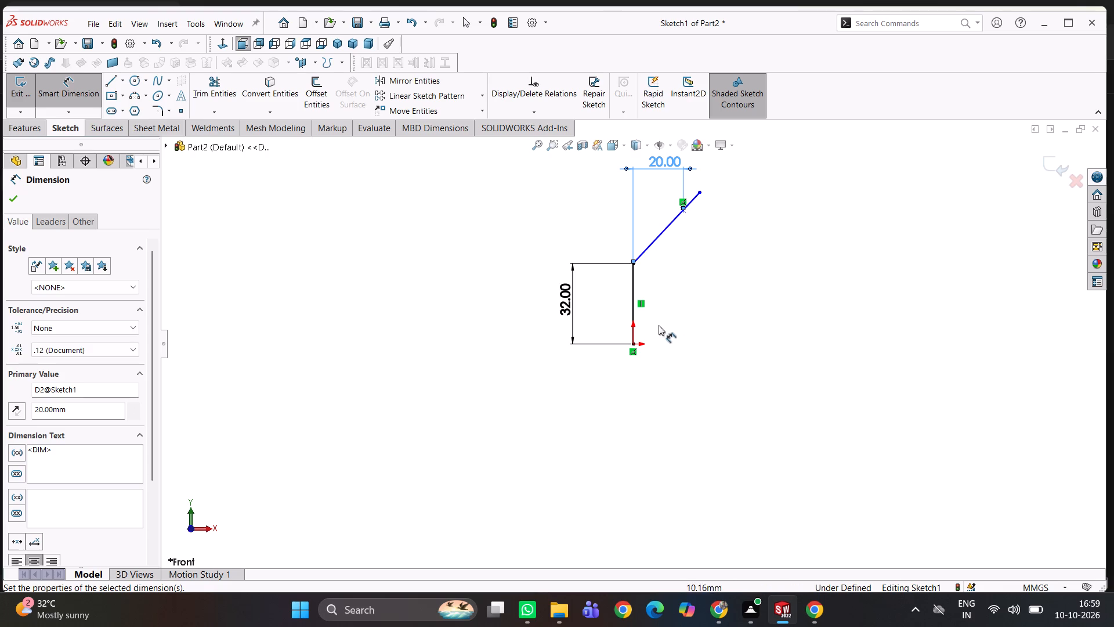
# Dimension the vertical distance from the origin to the sketch point as 62 mm.
pyautogui.click(636, 344)
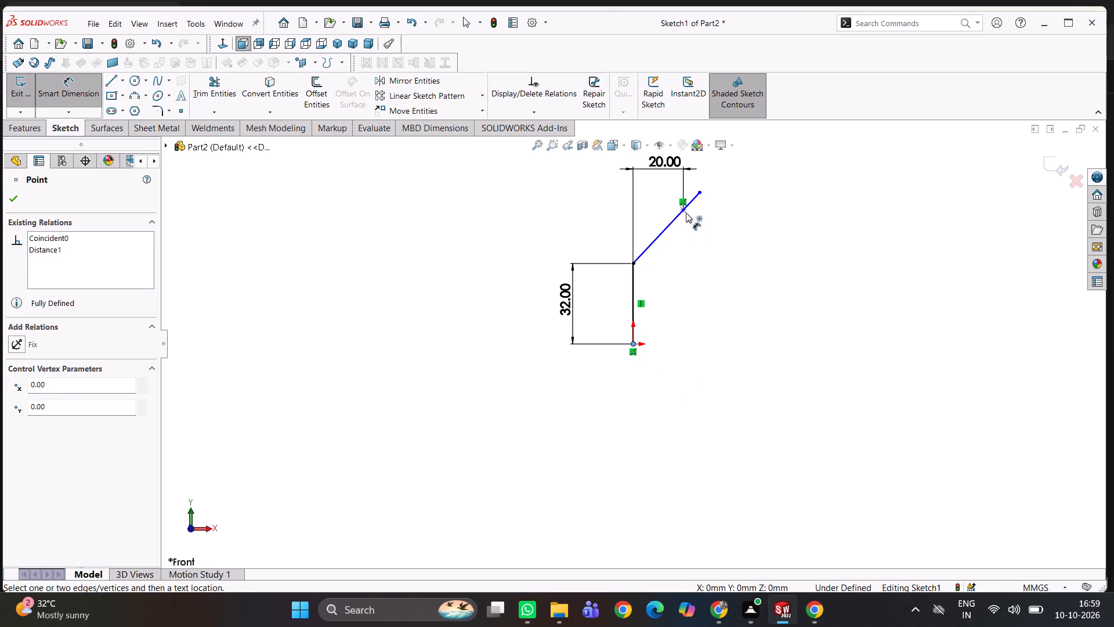
pyautogui.click(685, 212)
pyautogui.click(747, 221)
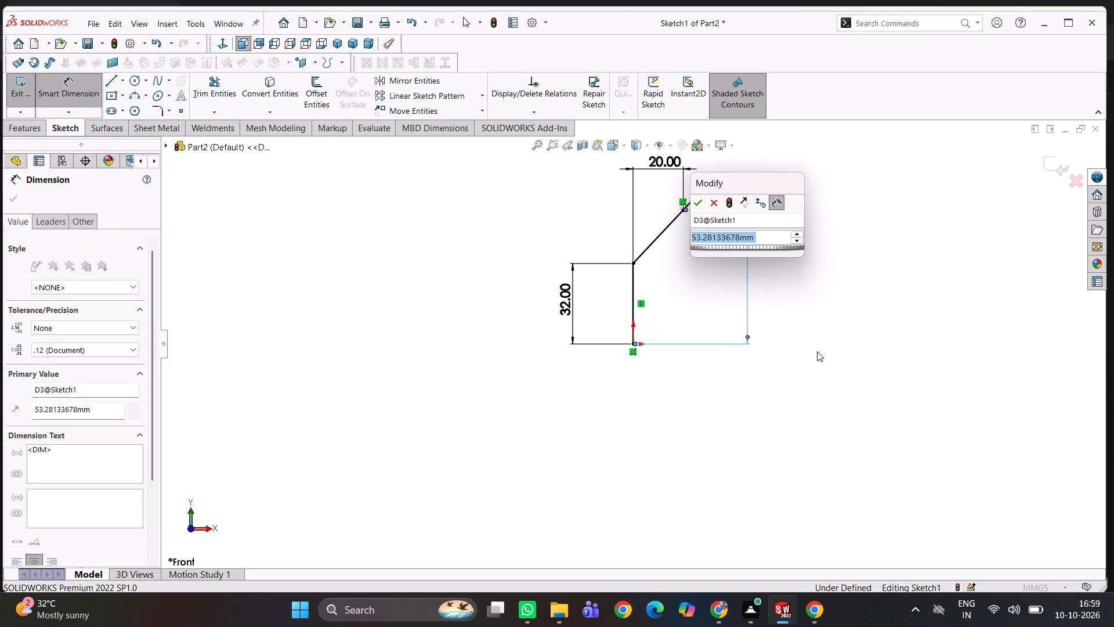
pyautogui.write('62')
pyautogui.press('Return')
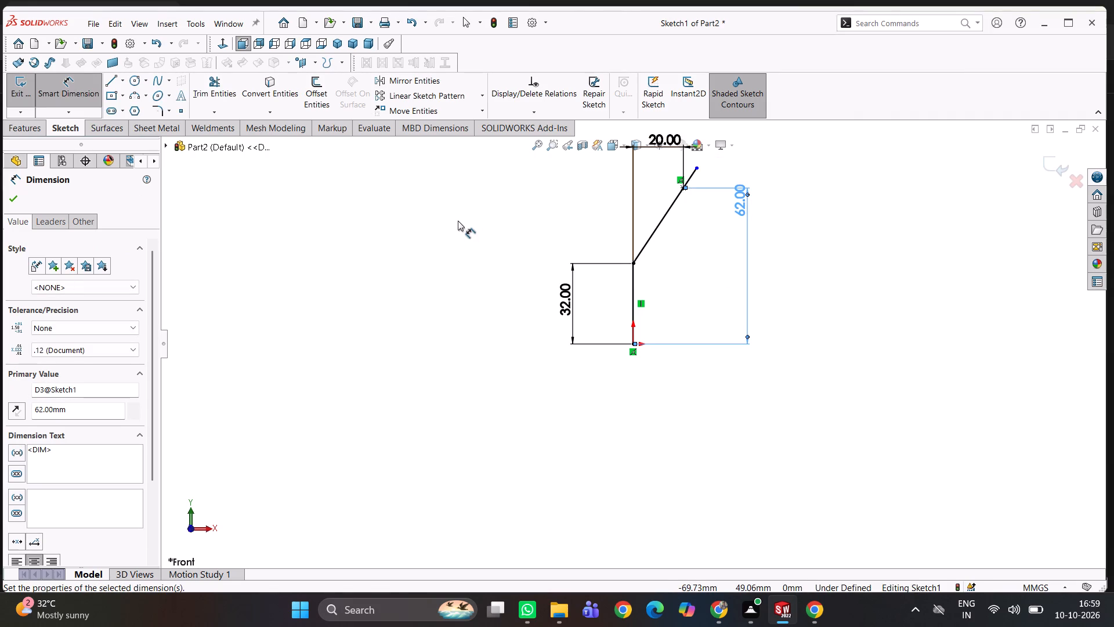
# Fillet the corner between the vertical and angled lines with a 20 mm radius, and exit the sketch.
pyautogui.click(156, 113)
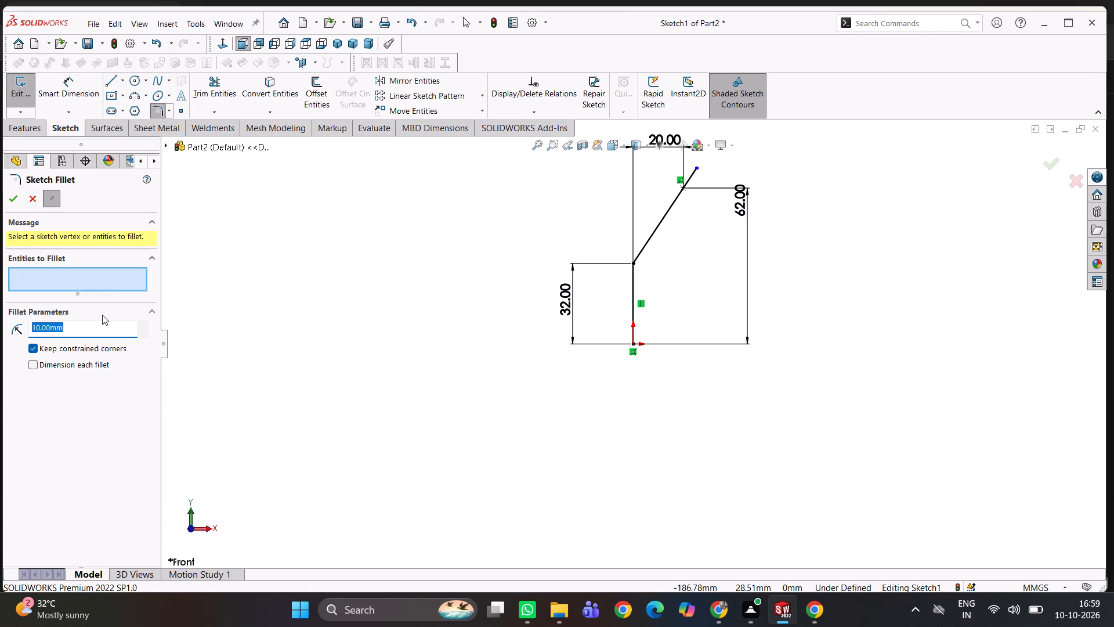
pyautogui.press('2')
pyautogui.press('0')
pyautogui.press('Return')
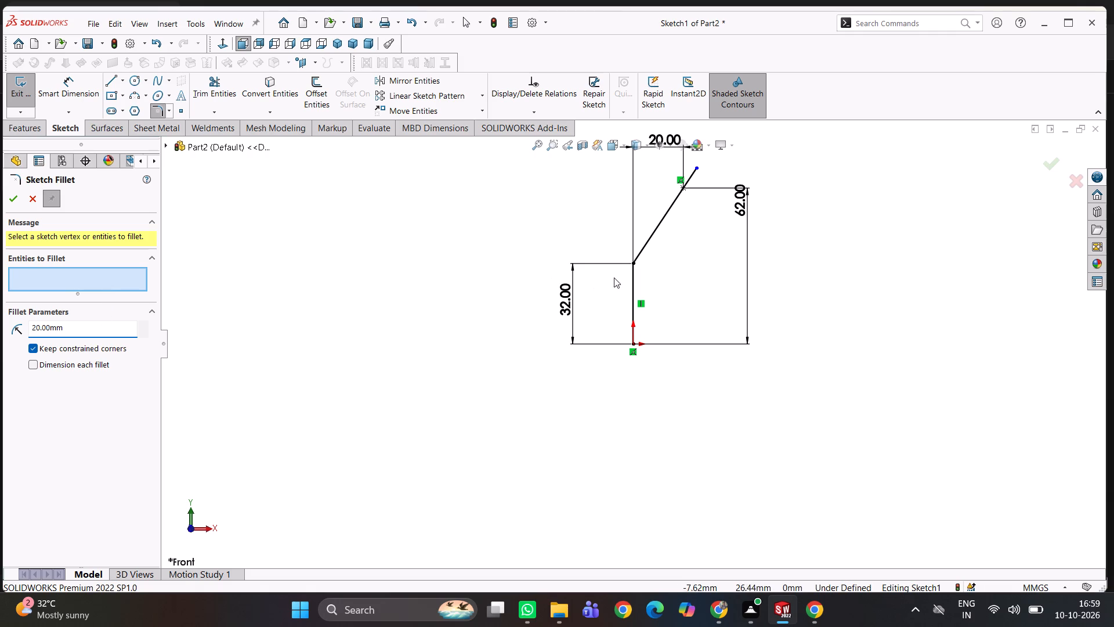
pyautogui.click(632, 278)
pyautogui.click(648, 247)
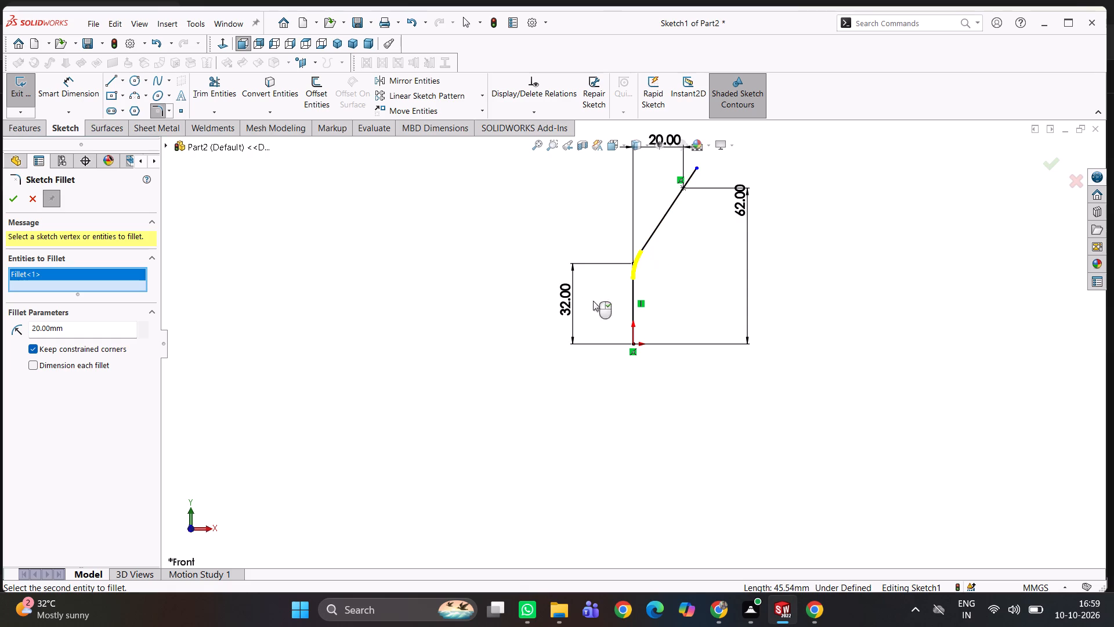
pyautogui.click(12, 195)
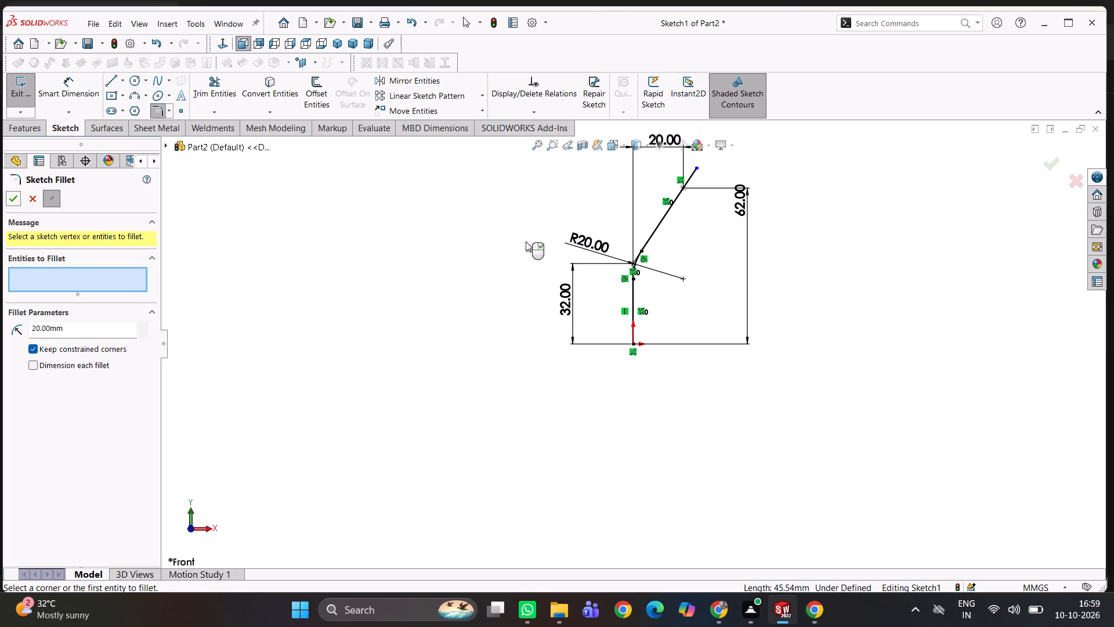
pyautogui.scroll(-3, 667, 225)
pyautogui.scroll(1, 674, 235)
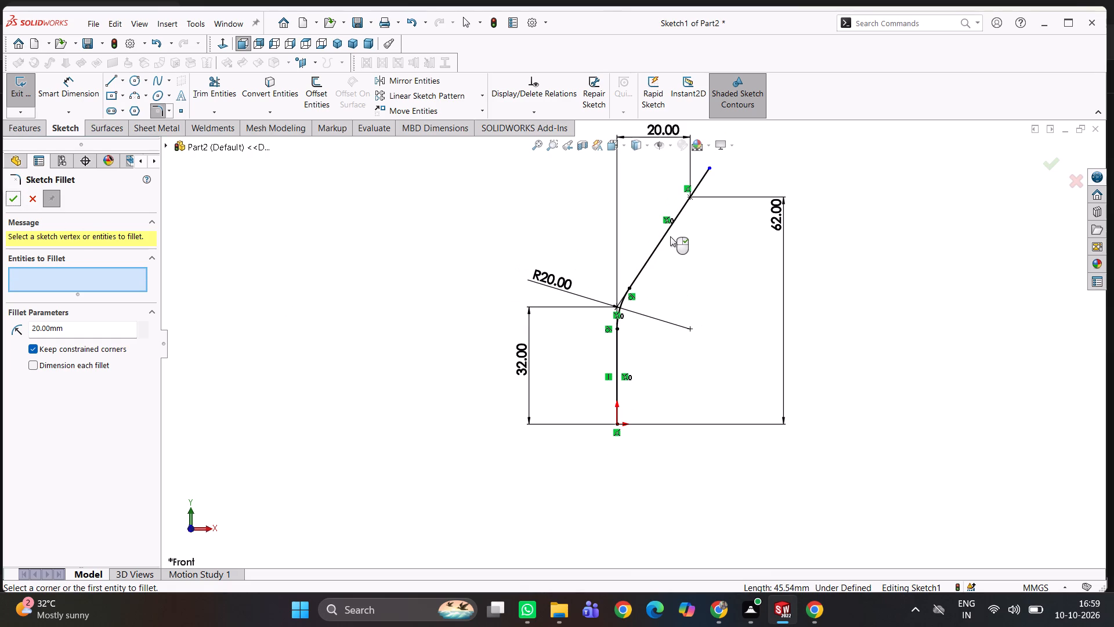
pyautogui.click(21, 92)
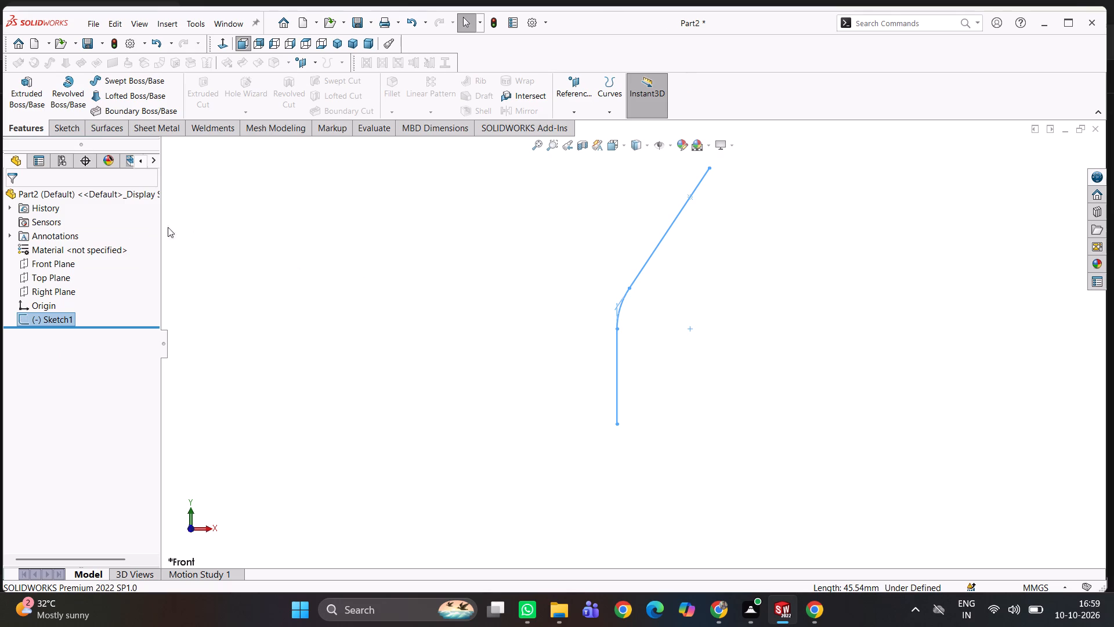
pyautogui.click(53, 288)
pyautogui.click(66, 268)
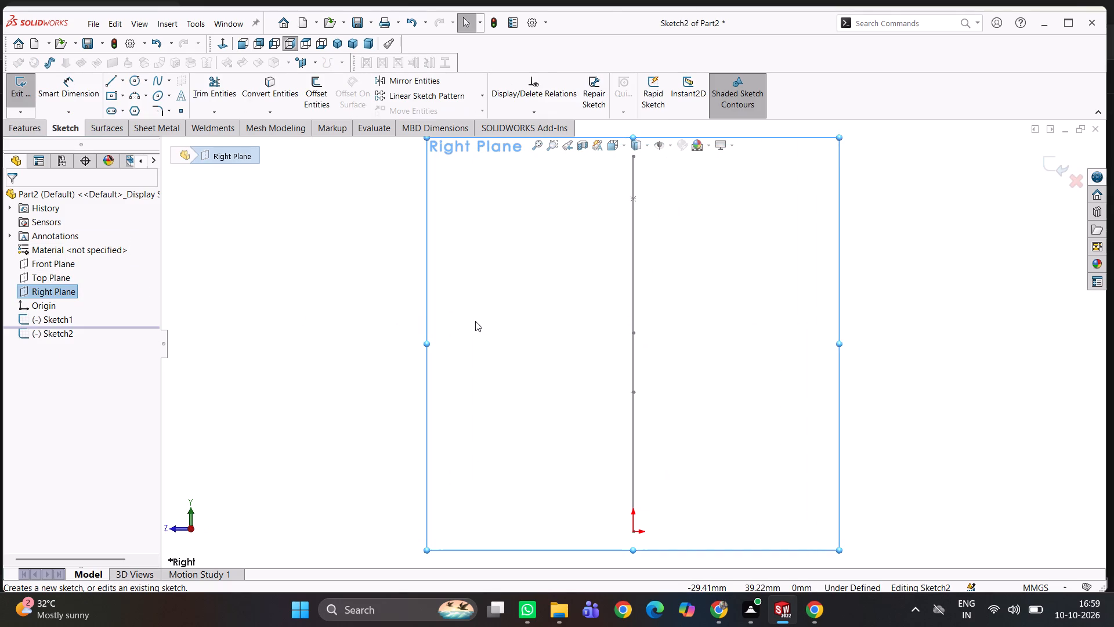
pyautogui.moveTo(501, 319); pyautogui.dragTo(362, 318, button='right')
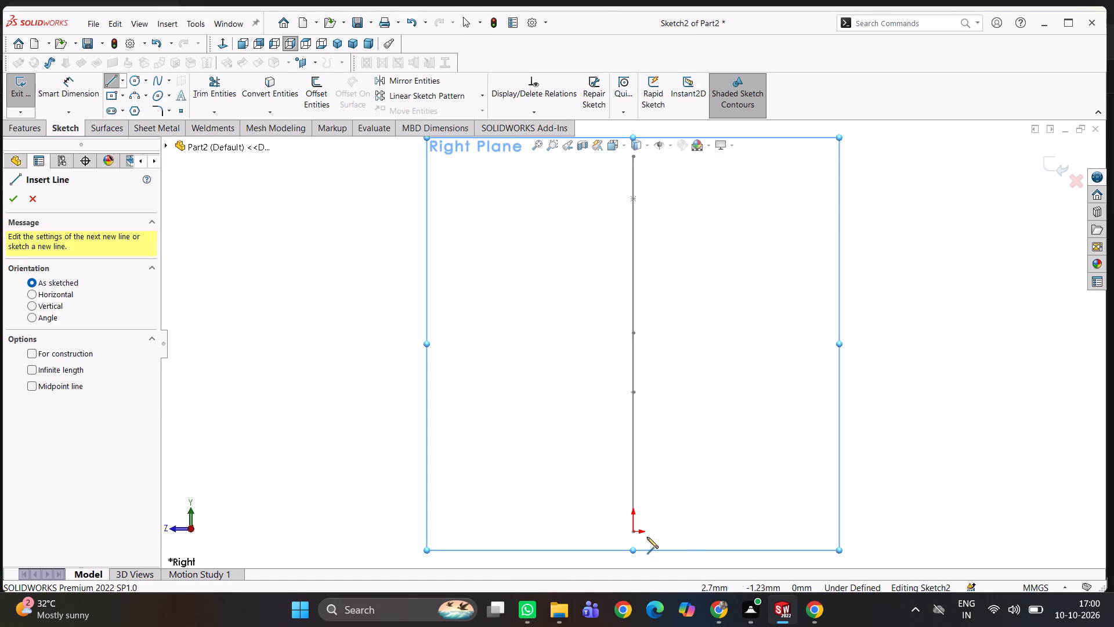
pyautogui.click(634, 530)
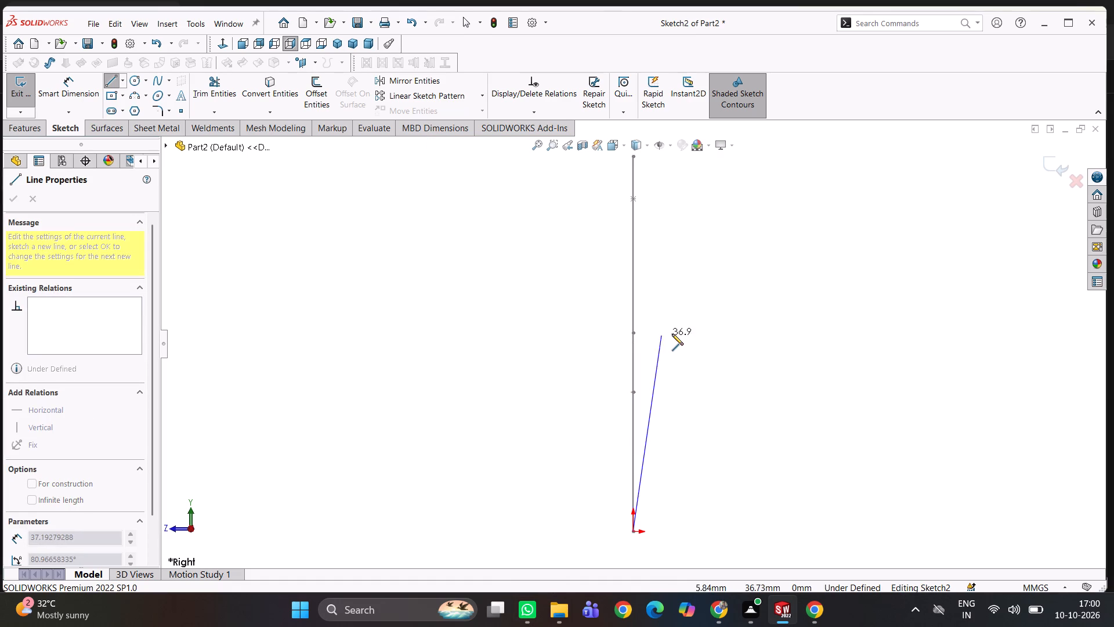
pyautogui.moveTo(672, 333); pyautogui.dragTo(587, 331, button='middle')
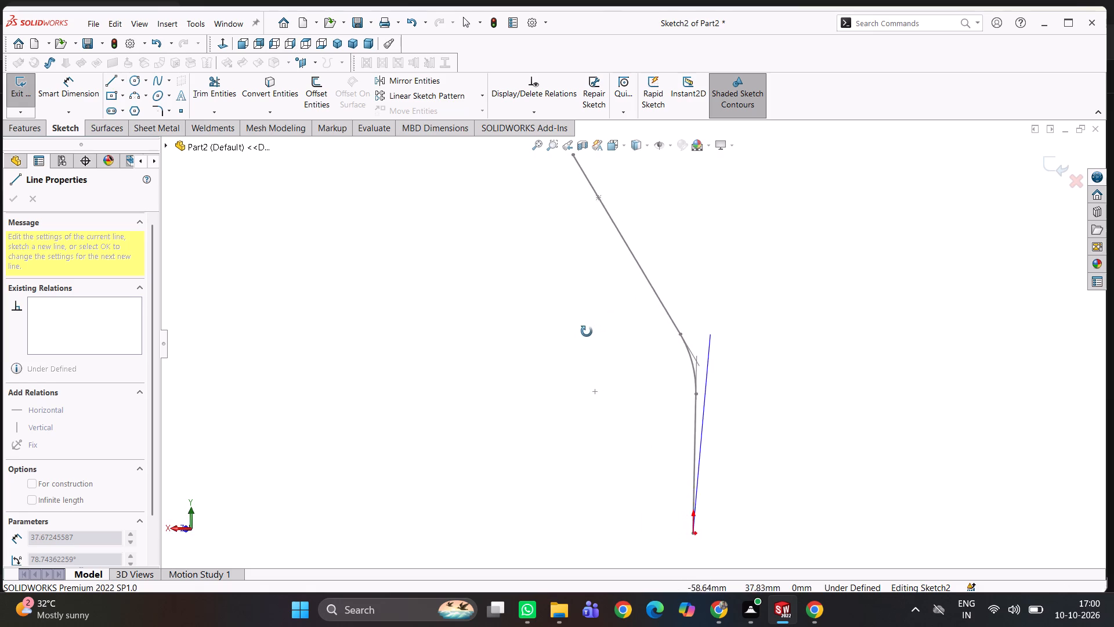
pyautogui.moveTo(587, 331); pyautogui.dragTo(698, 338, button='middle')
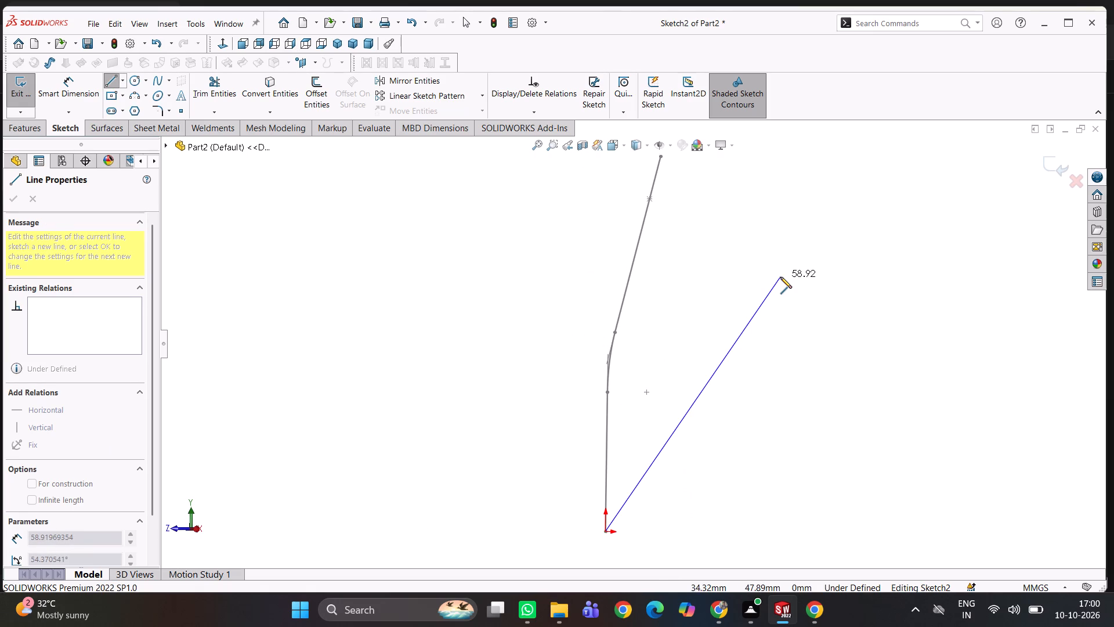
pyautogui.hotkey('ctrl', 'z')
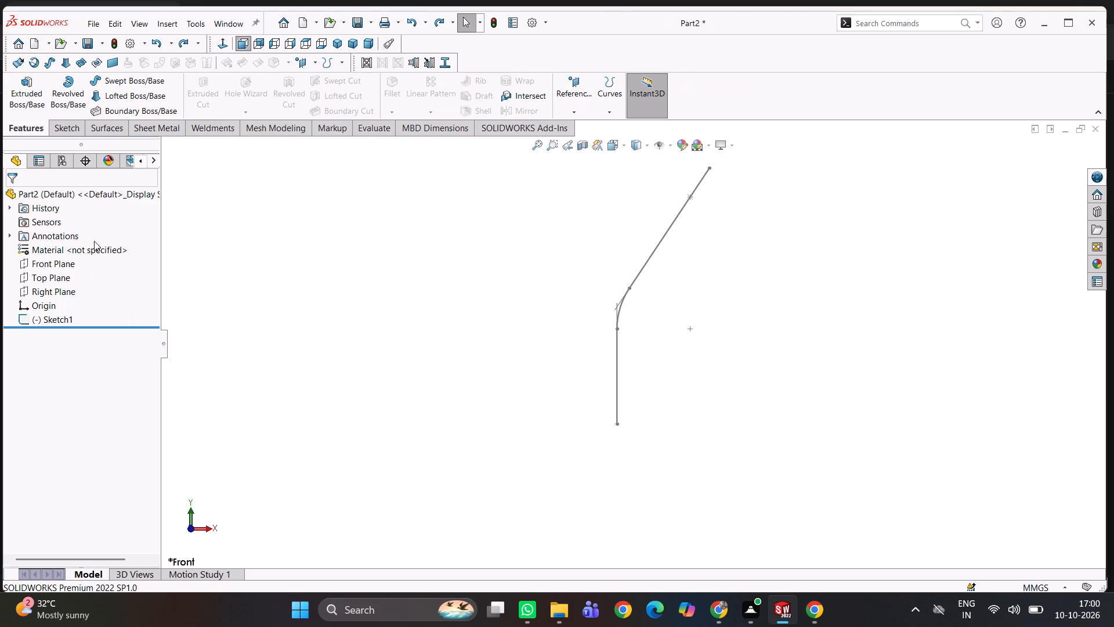
# On the Right Plane, sketch a vertical line about 33 mm up from the origin, a tangent arc of about 29 mm radius, and a short end line.
pyautogui.click(38, 289)
pyautogui.click(53, 264)
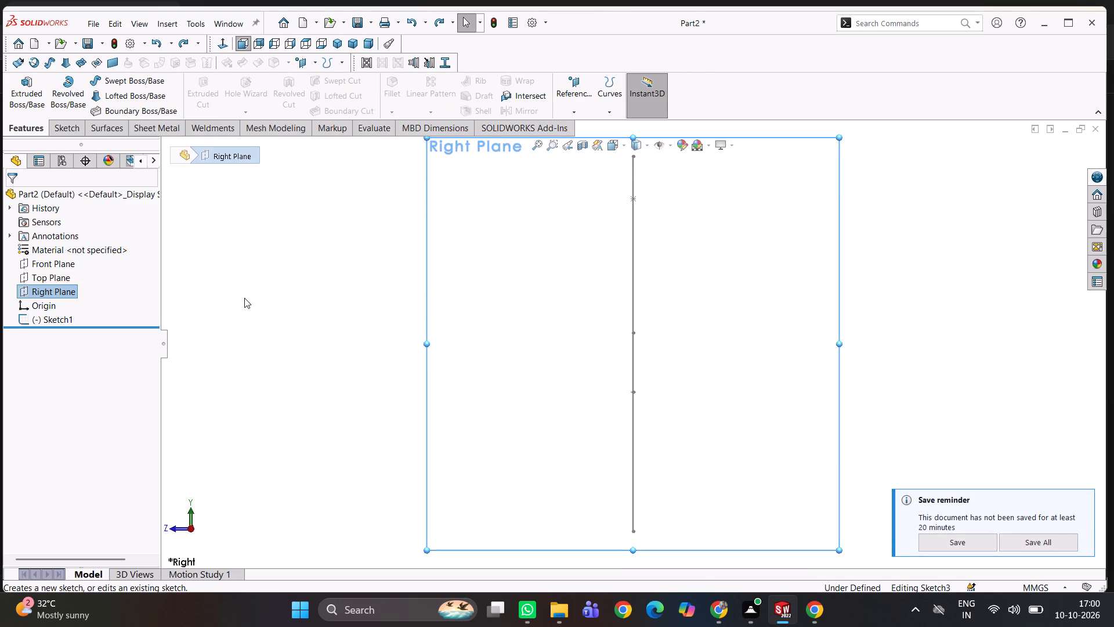
pyautogui.moveTo(324, 311); pyautogui.dragTo(226, 316, button='right')
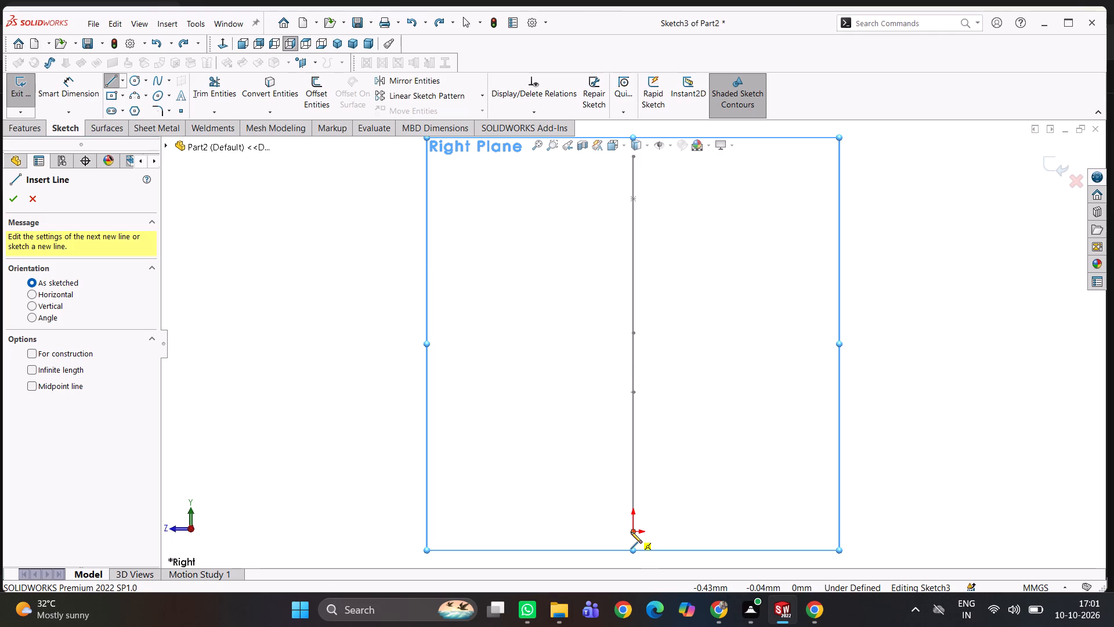
pyautogui.click(632, 532)
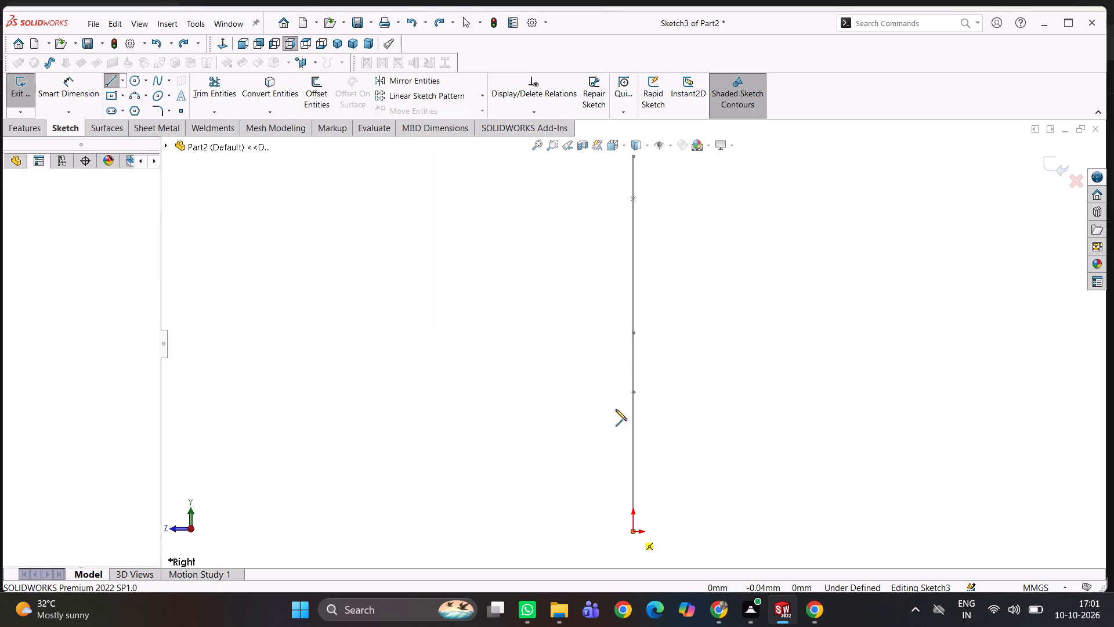
pyautogui.click(632, 352)
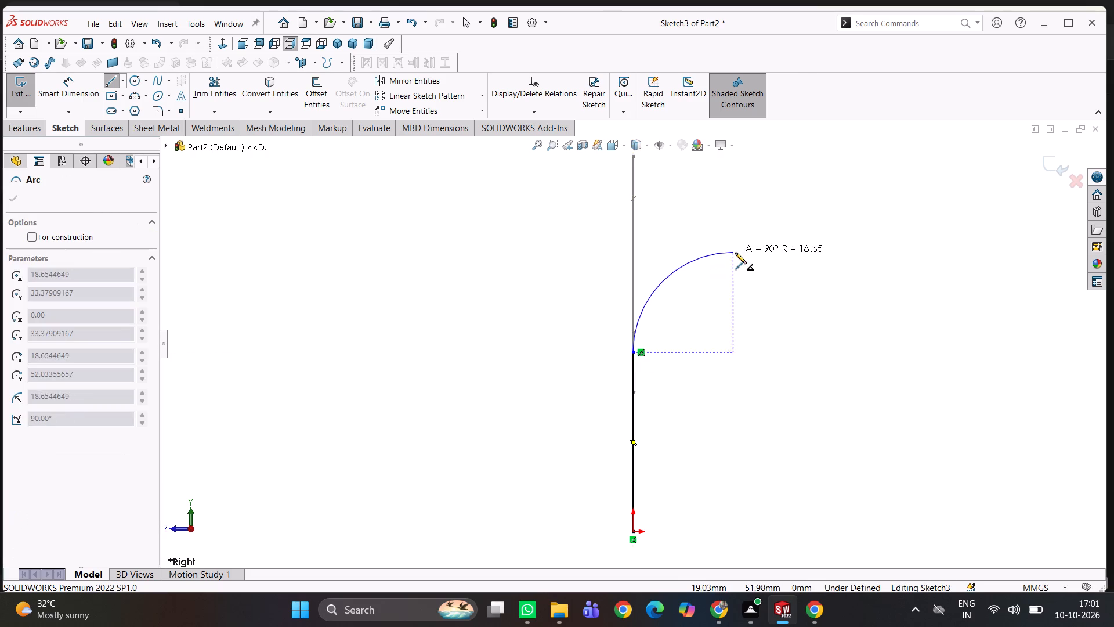
pyautogui.click(748, 202)
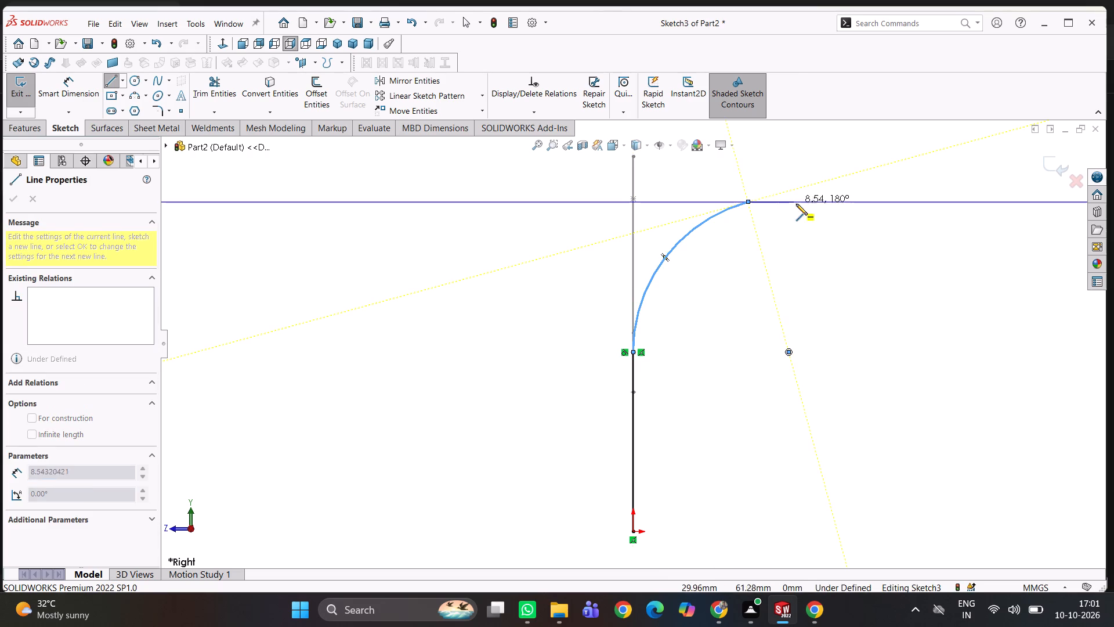
pyautogui.click(801, 206)
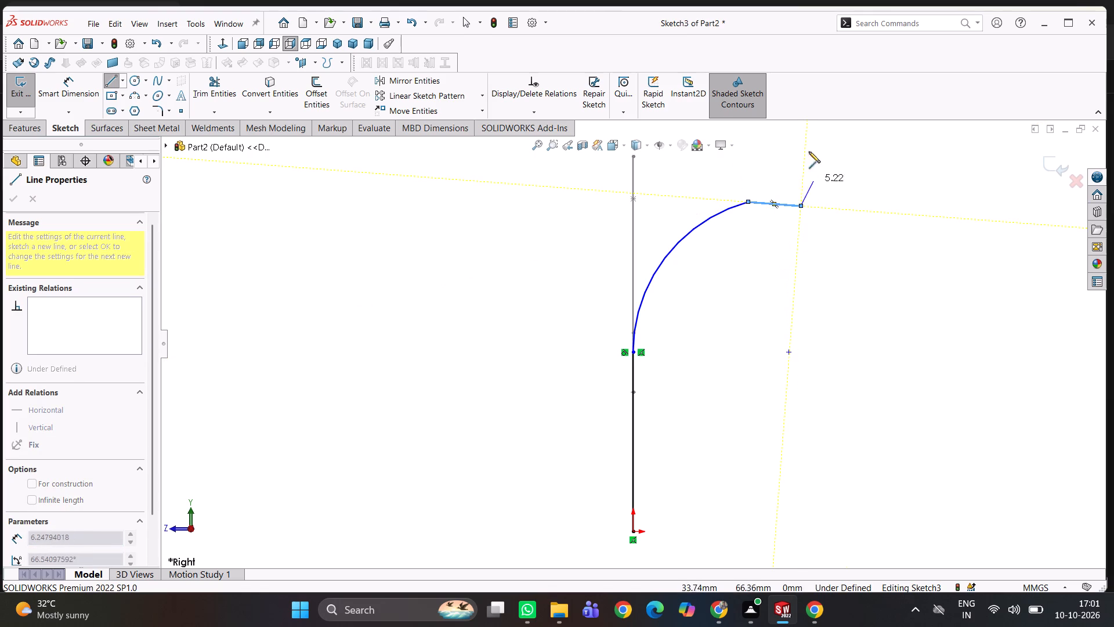
pyautogui.moveTo(853, 208); pyautogui.dragTo(766, 186, button='right')
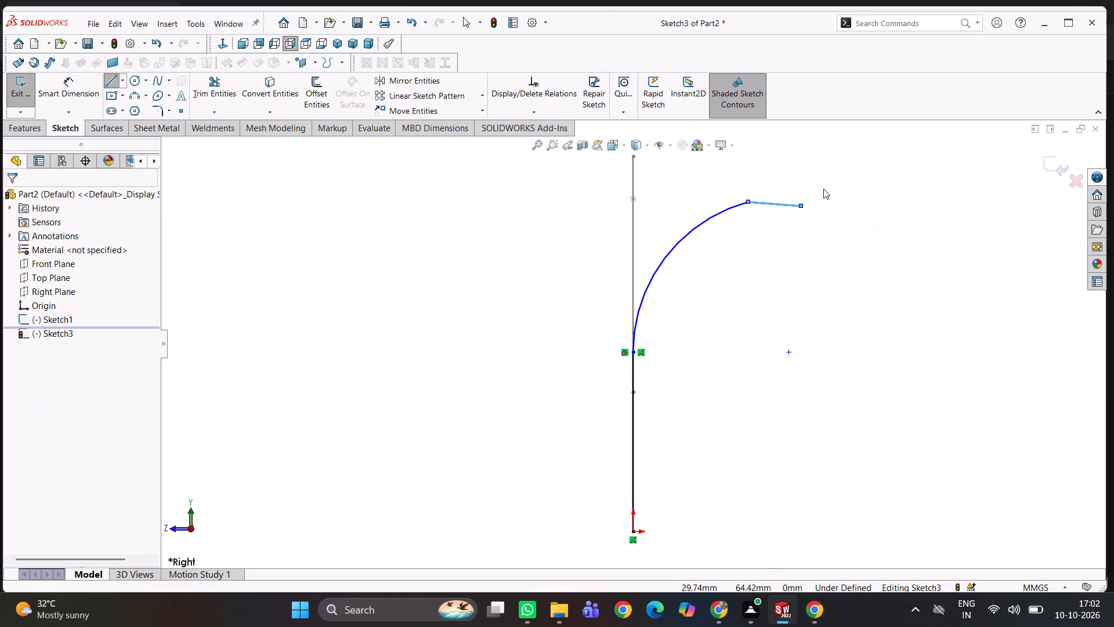
# Make the short end line horizontal and tangent to the arc.
pyautogui.rightClick(789, 206)
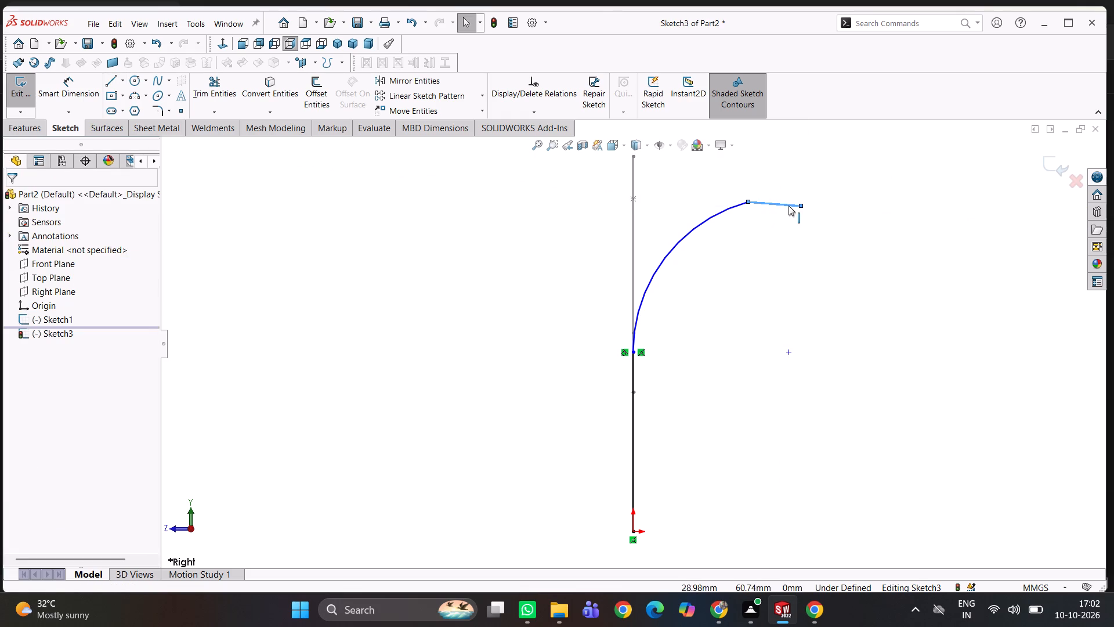
pyautogui.click(802, 172)
pyautogui.click(759, 242)
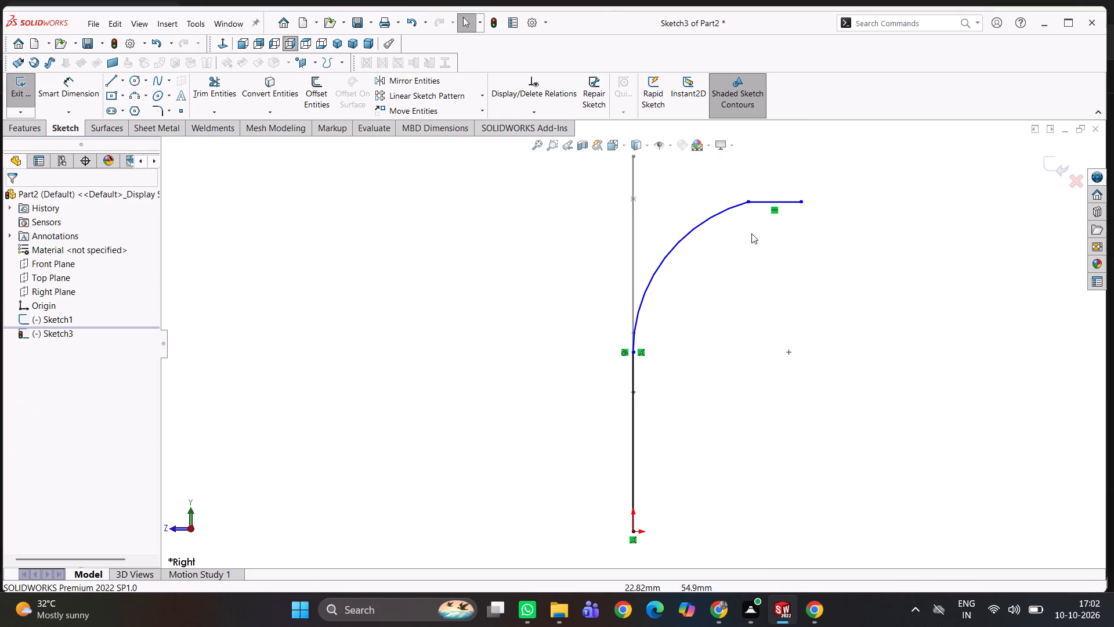
pyautogui.keyDown('ctrl'); pyautogui.click(722, 215); pyautogui.keyUp('ctrl')
pyautogui.keyDown('ctrl'); pyautogui.click(732, 210); pyautogui.keyUp('ctrl')
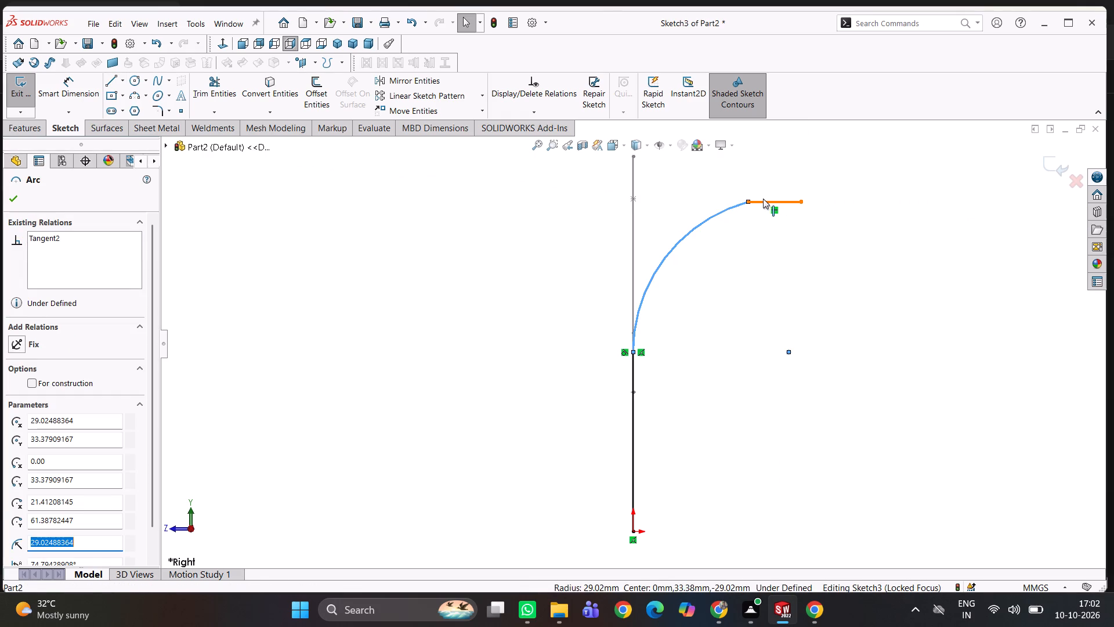
pyautogui.keyDown('ctrl'); pyautogui.click(763, 199); pyautogui.keyUp('ctrl')
pyautogui.click(21, 398)
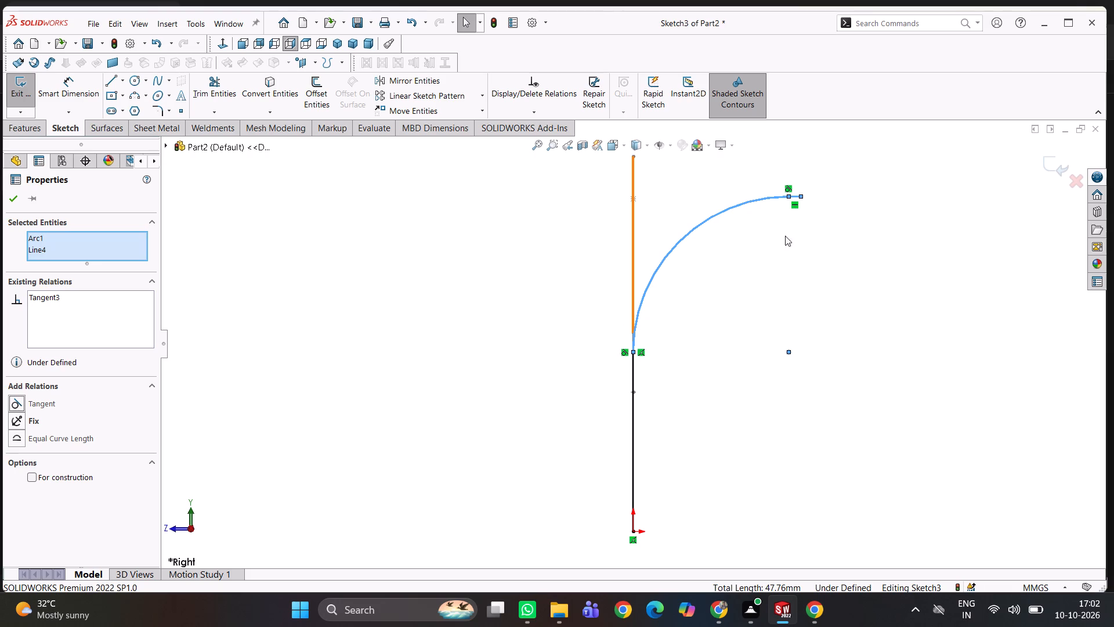
pyautogui.click(763, 277)
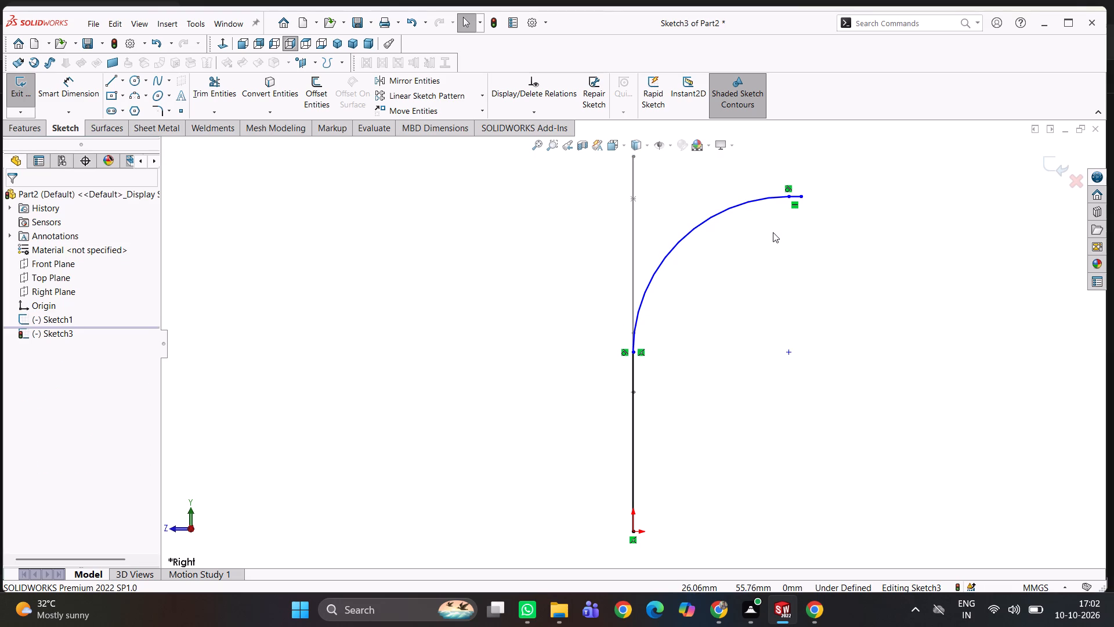
# Align the arc's upper endpoint horizontally with the sketch point of the first path sketch.
pyautogui.scroll(-1, 801, 189)
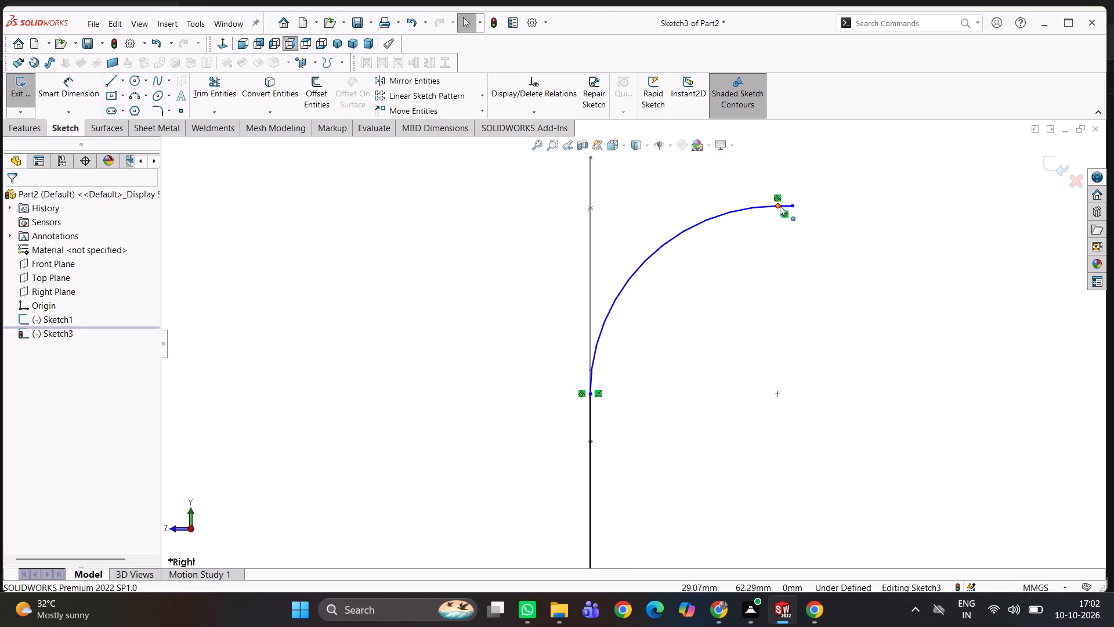
pyautogui.click(780, 206)
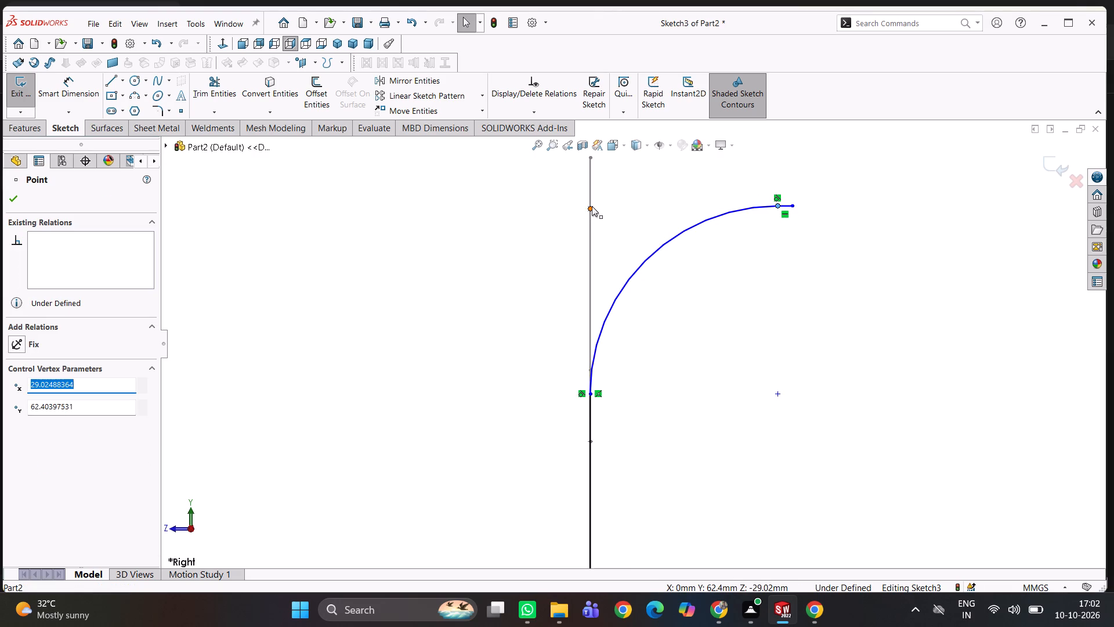
pyautogui.keyDown('ctrl'); pyautogui.click(592, 206); pyautogui.keyUp('ctrl')
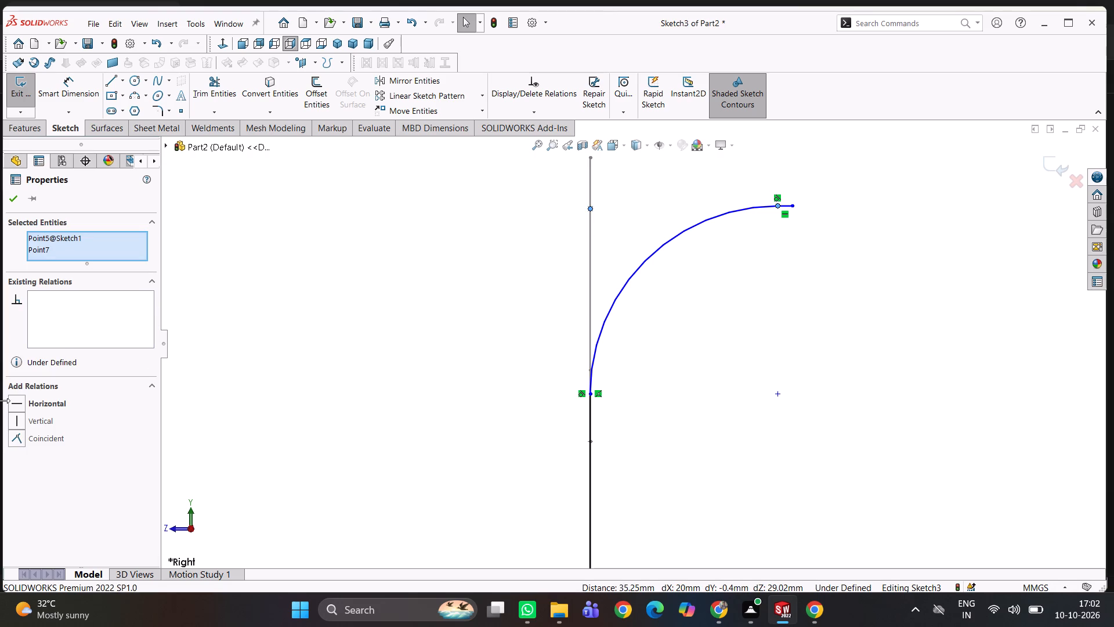
pyautogui.click(25, 403)
pyautogui.click(287, 392)
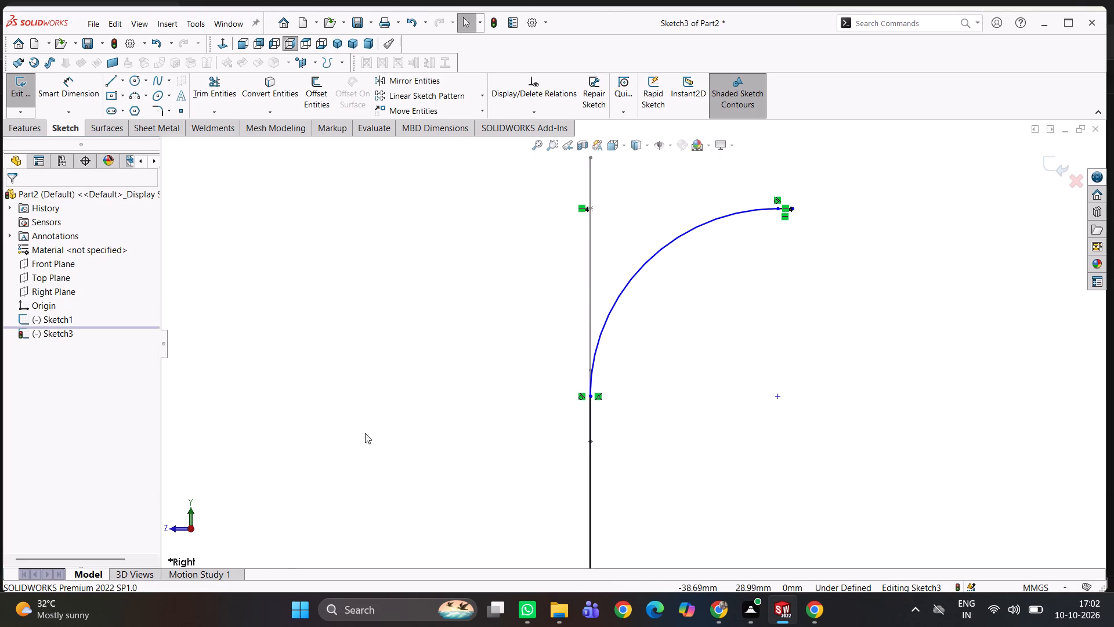
# Dimension the arc's radius as 20 mm.
pyautogui.moveTo(657, 388); pyautogui.dragTo(676, 276, button='right')
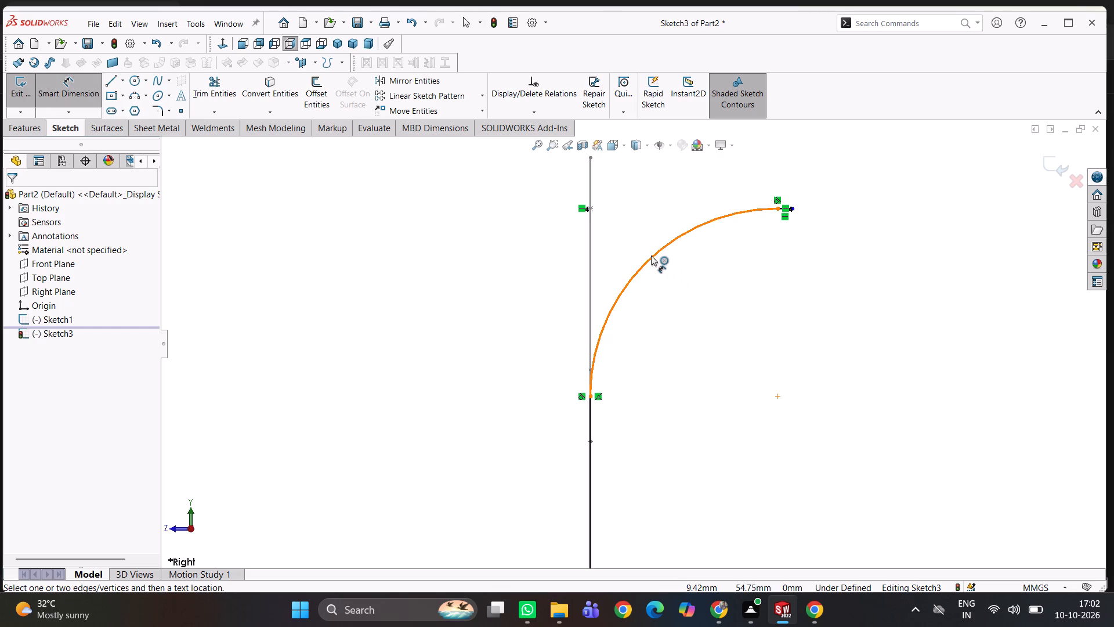
pyautogui.click(651, 255)
pyautogui.click(717, 311)
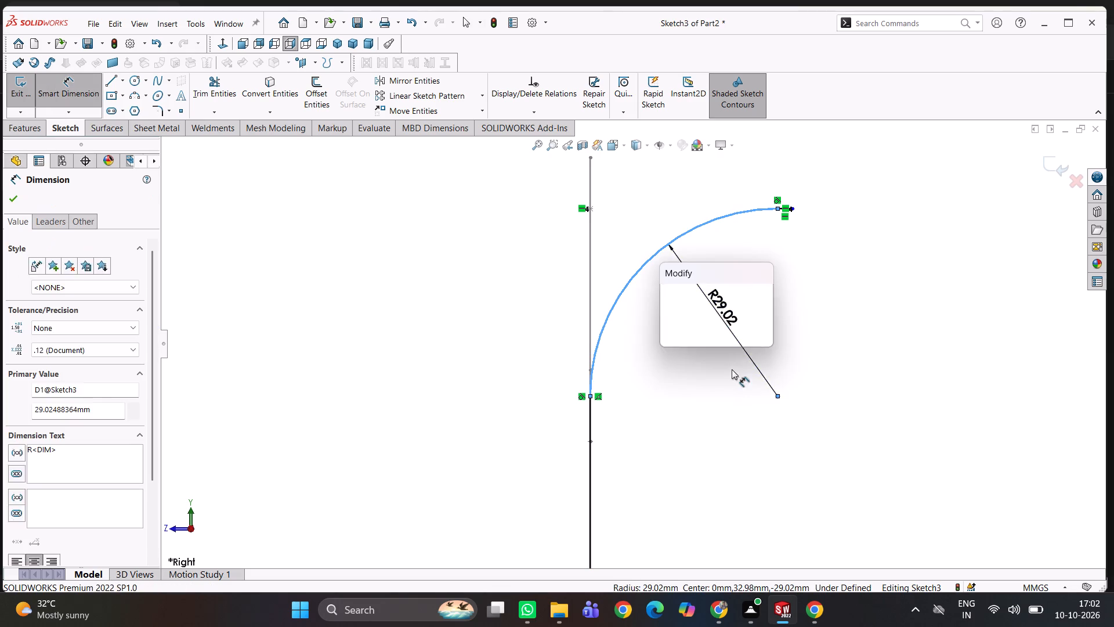
pyautogui.write('20')
pyautogui.press('Return')
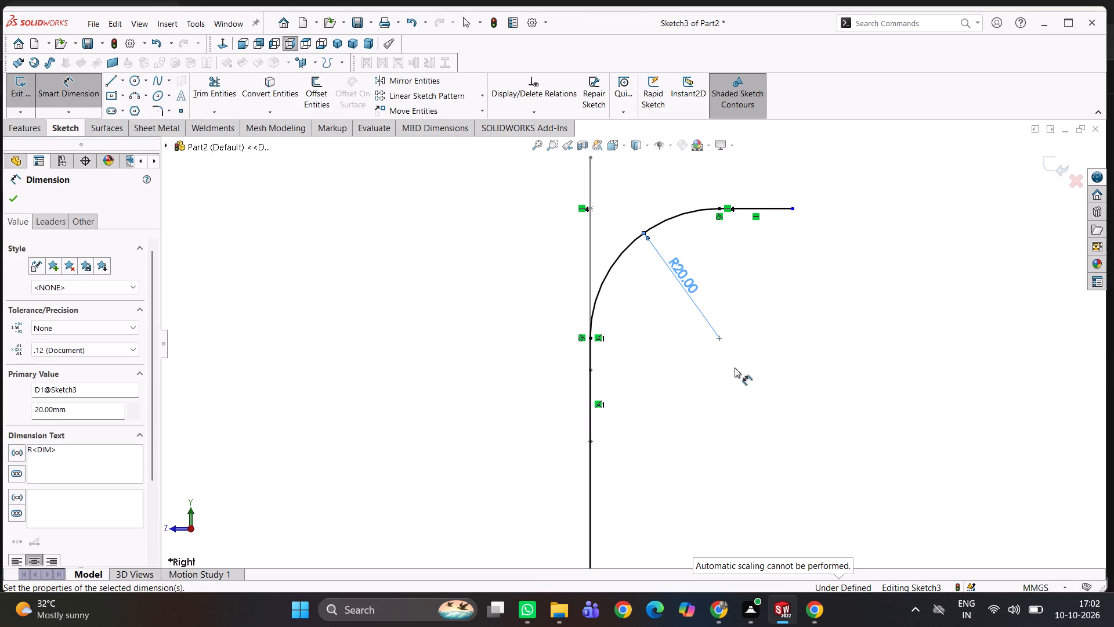
# Dimension the horizontal distance from the first sketch's edge-on angled line to the short line's free endpoint as 30 mm, and exit the sketch.
pyautogui.scroll(-2, 794, 214)
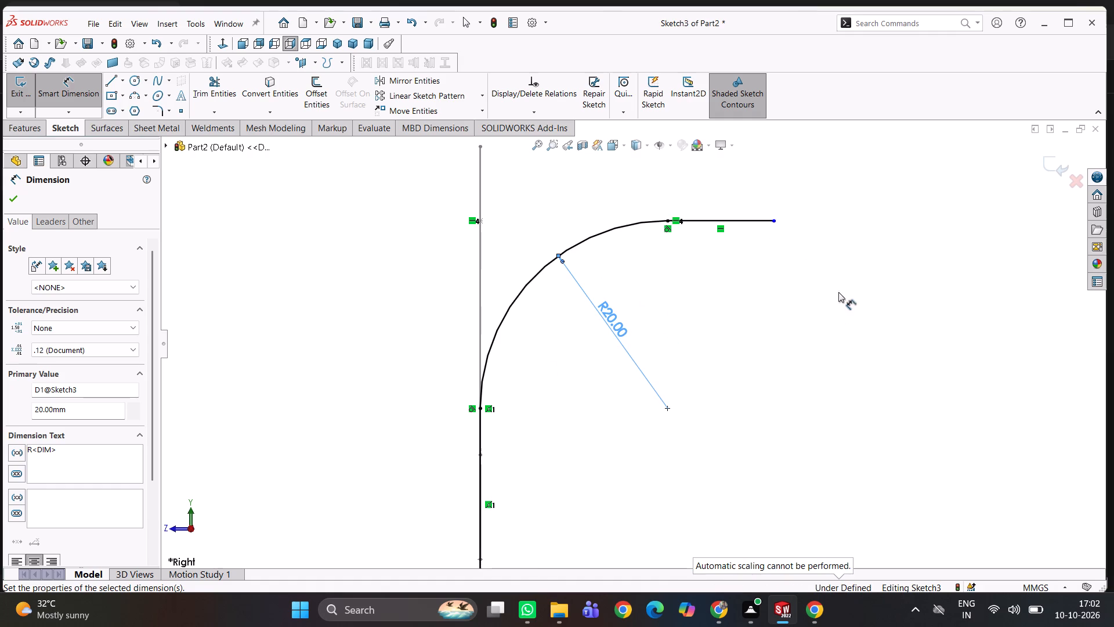
pyautogui.moveTo(839, 292); pyautogui.dragTo(846, 234, button='right')
pyautogui.moveTo(835, 290); pyautogui.dragTo(833, 174, button='right')
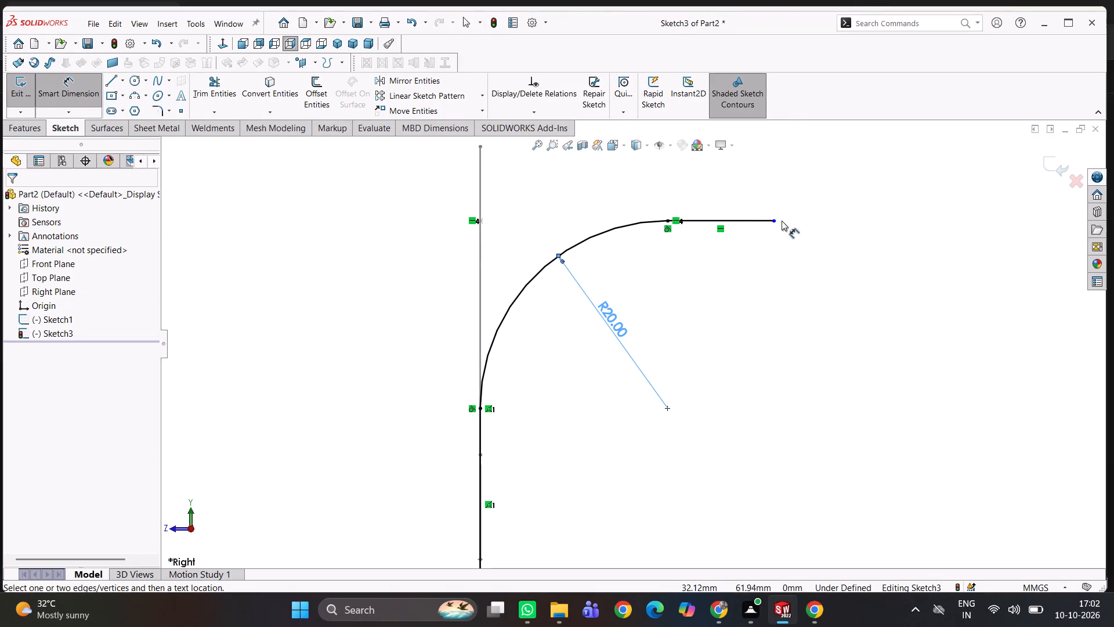
pyautogui.click(777, 221)
pyautogui.scroll(2, 620, 194)
pyautogui.click(529, 204)
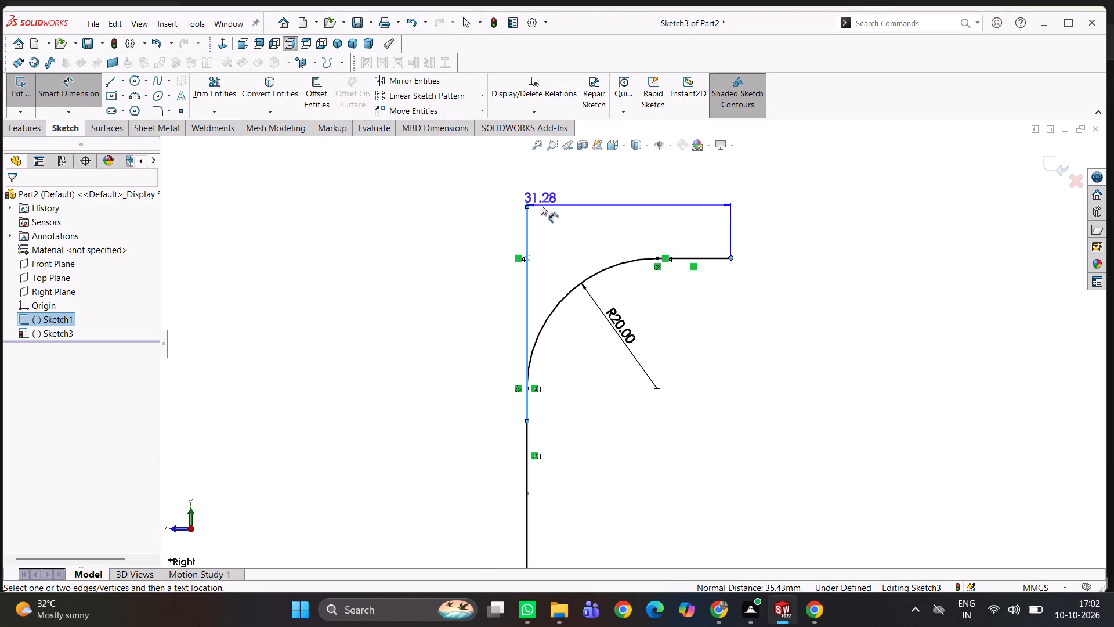
pyautogui.click(663, 199)
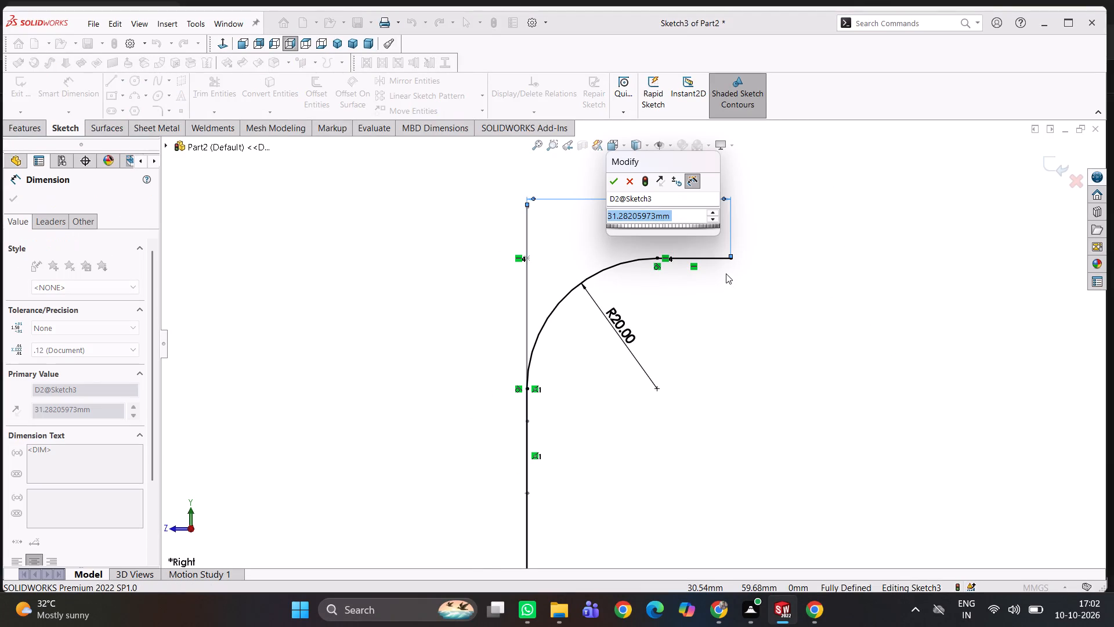
pyautogui.write('30')
pyautogui.press('Return')
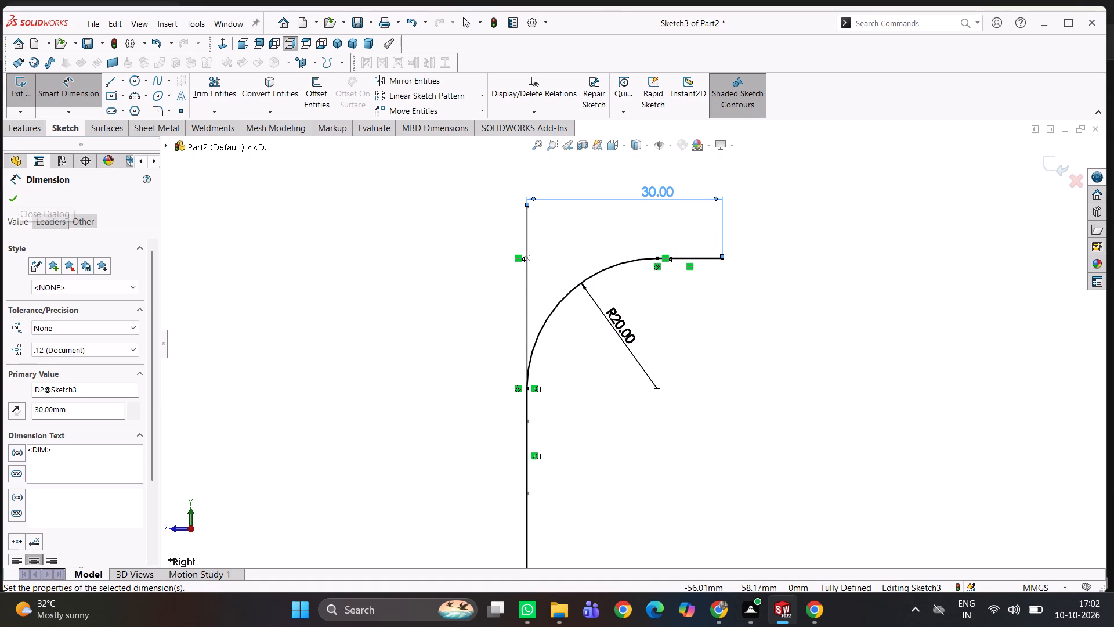
pyautogui.click(20, 89)
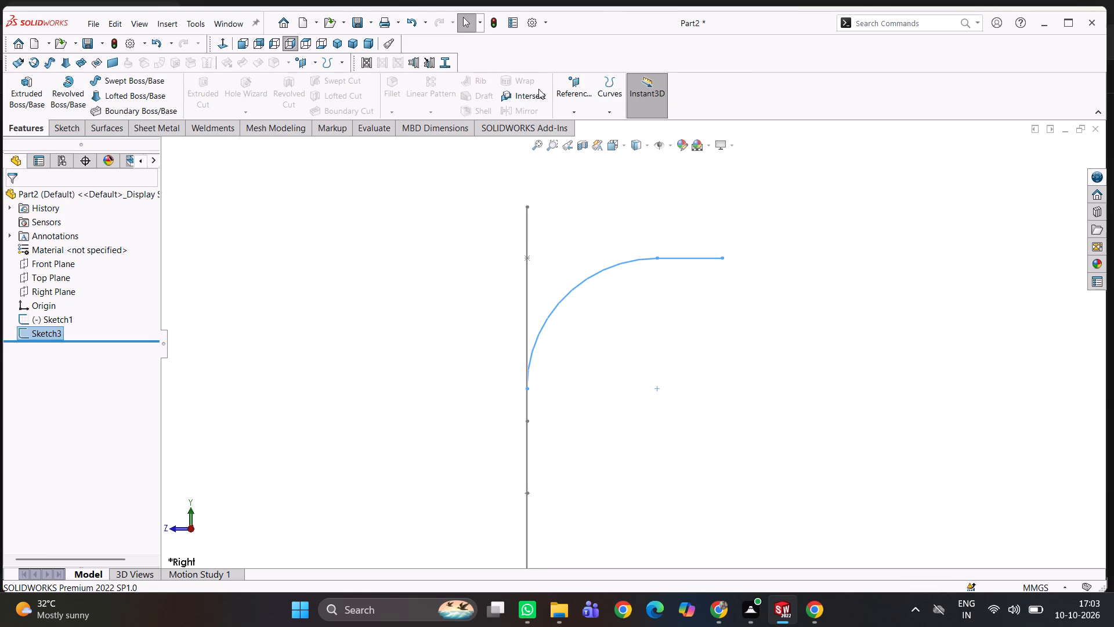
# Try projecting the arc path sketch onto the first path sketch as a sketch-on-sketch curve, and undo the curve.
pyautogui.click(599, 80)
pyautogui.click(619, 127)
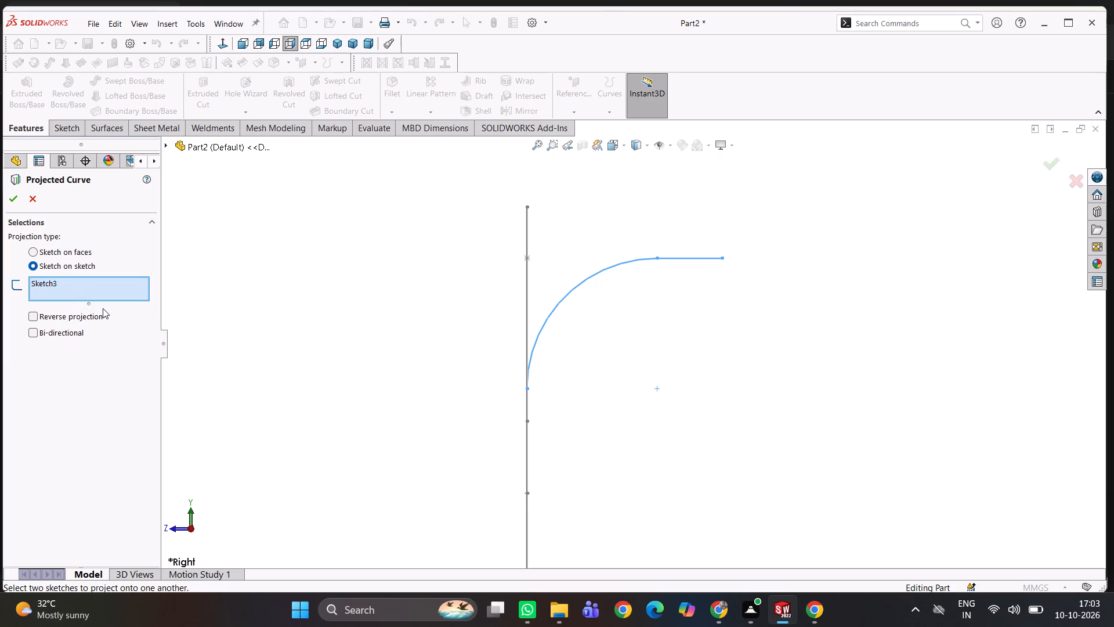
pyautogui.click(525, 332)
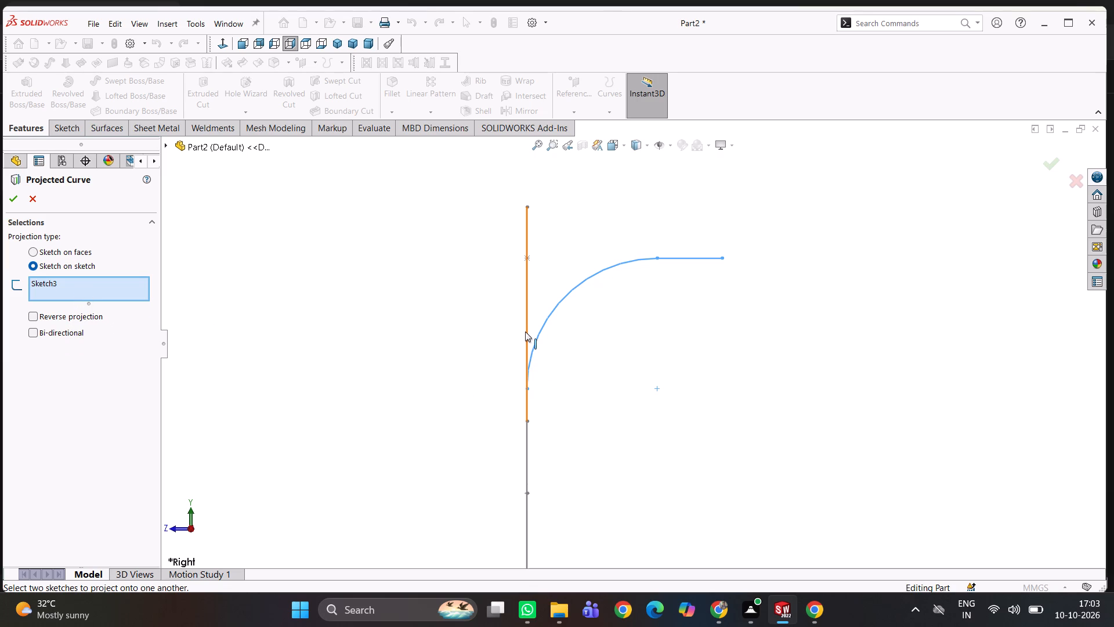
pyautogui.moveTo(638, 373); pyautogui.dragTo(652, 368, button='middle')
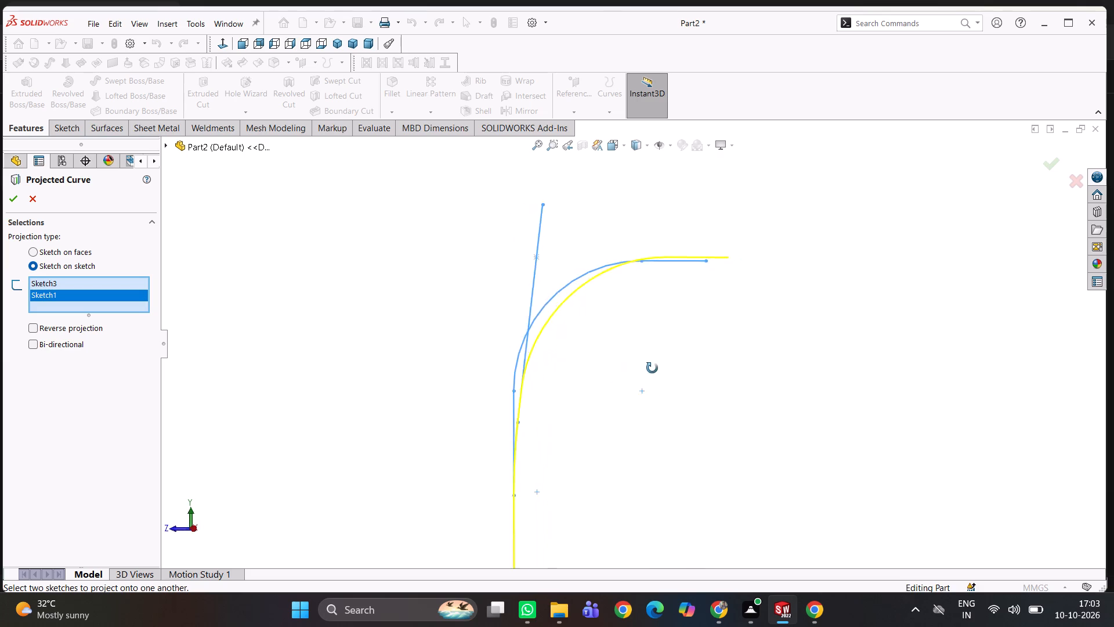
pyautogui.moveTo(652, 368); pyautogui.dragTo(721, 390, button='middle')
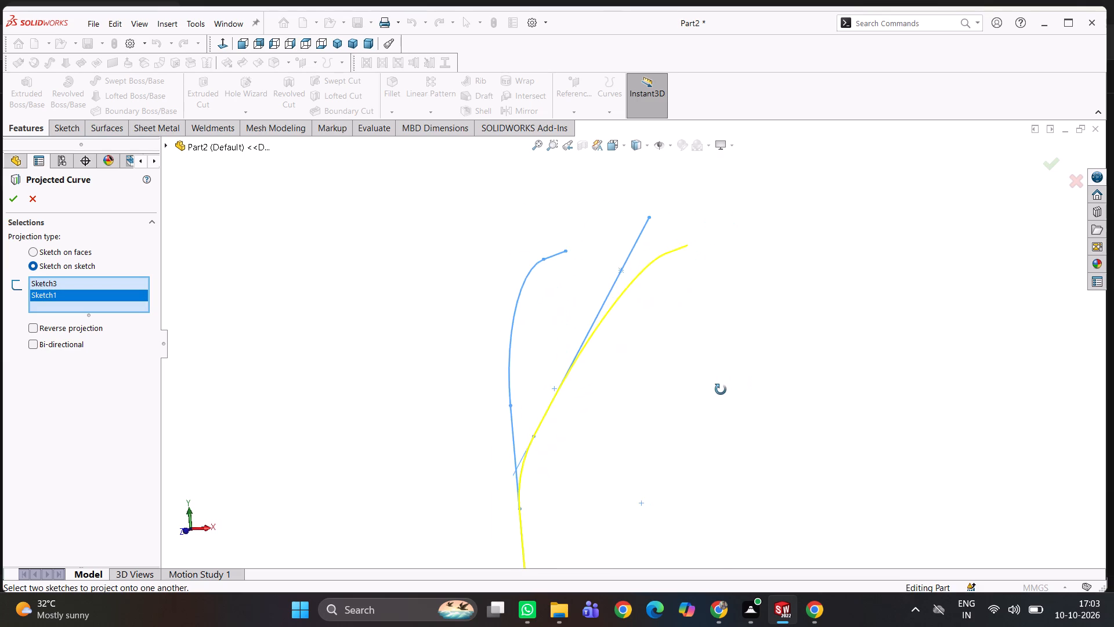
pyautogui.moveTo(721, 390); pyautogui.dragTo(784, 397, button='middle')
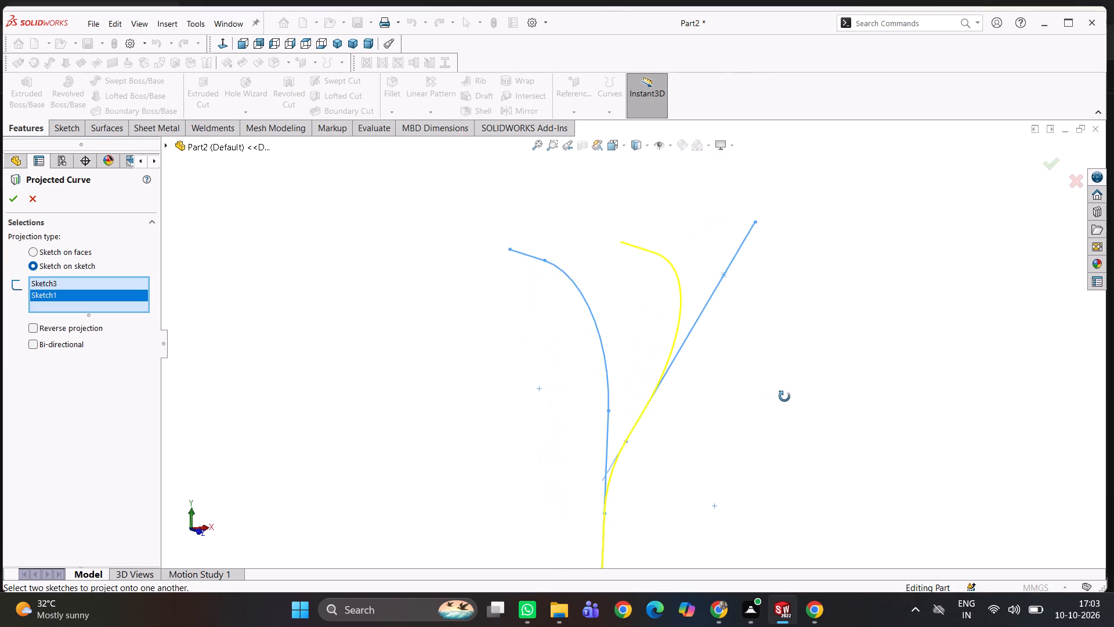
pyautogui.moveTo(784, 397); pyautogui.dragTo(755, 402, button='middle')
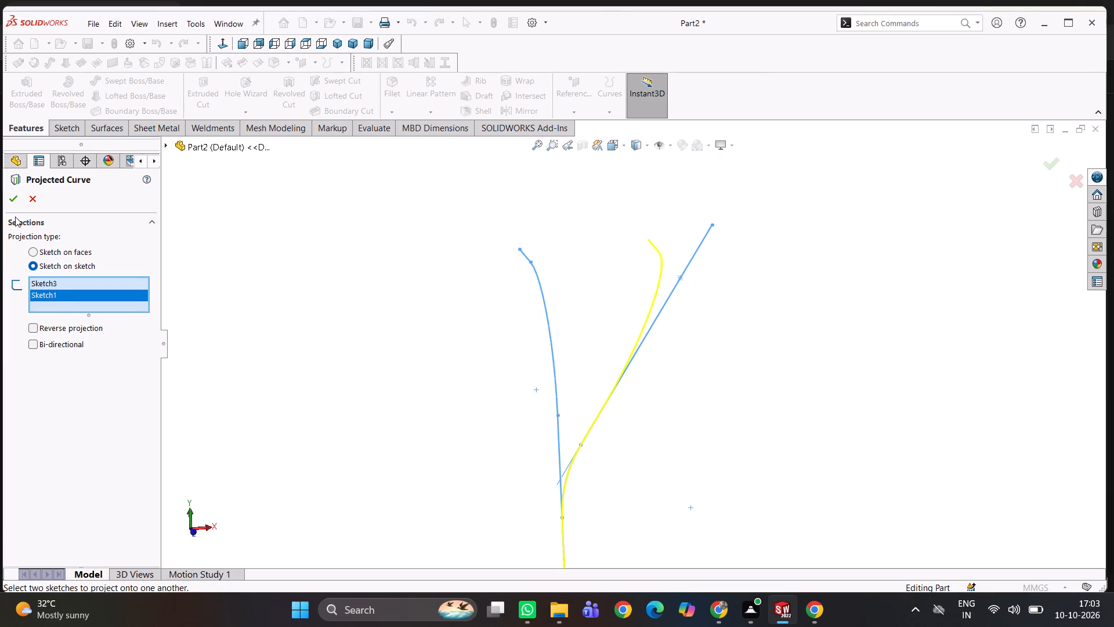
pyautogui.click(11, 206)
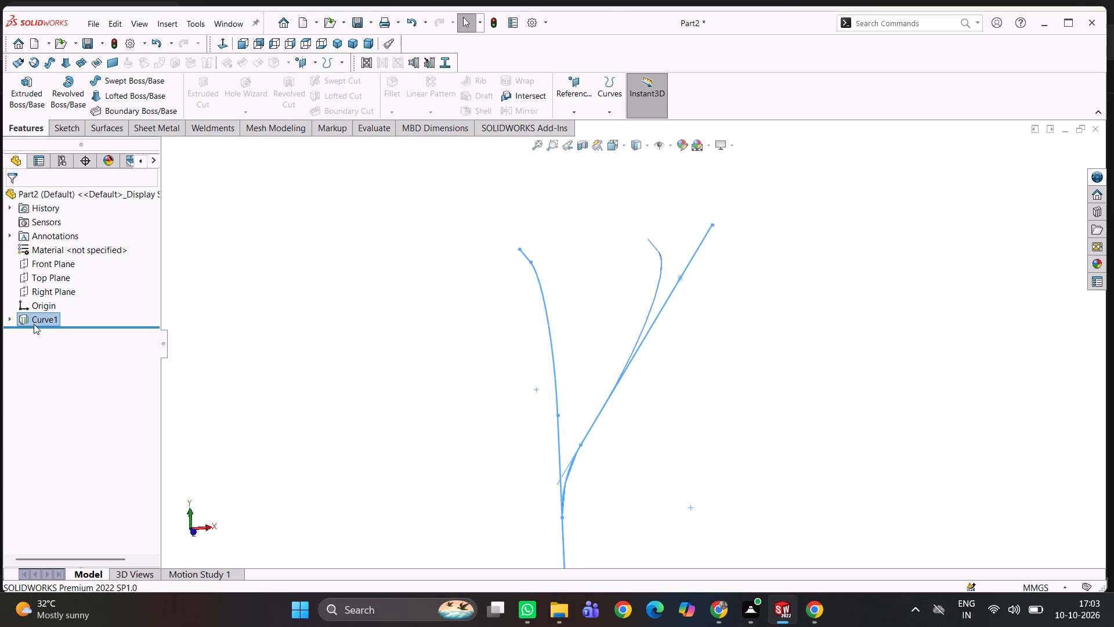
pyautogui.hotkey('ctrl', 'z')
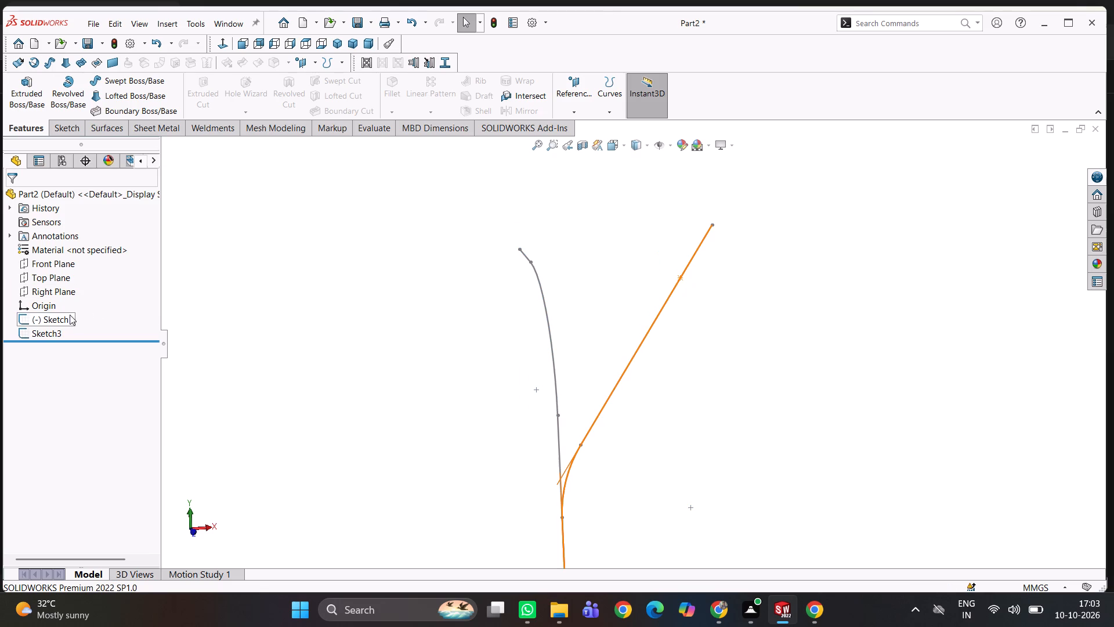
# Create a sketch-on-sketch projected curve, selecting the first path sketch with the angled line before the arc path sketch.
pyautogui.click(605, 93)
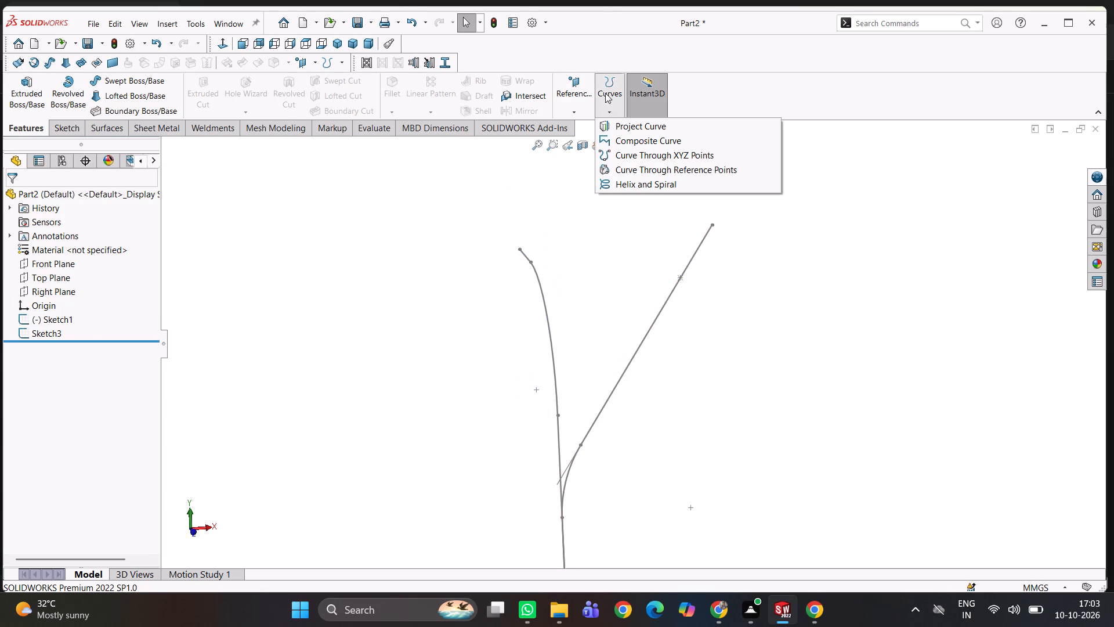
pyautogui.click(639, 127)
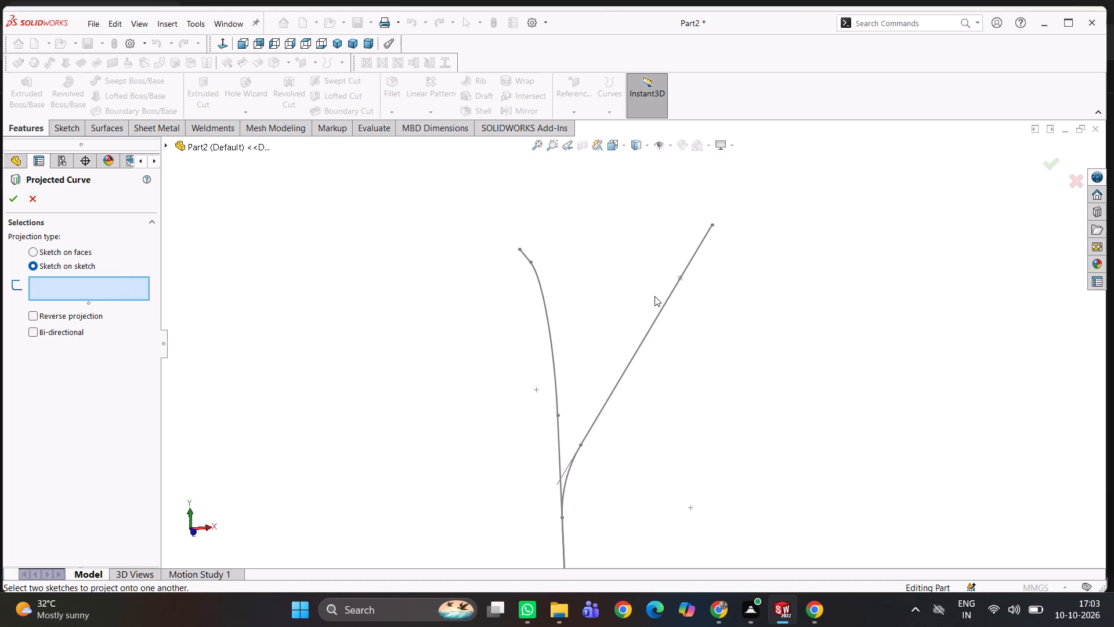
pyautogui.click(665, 308)
pyautogui.scroll(2, 655, 366)
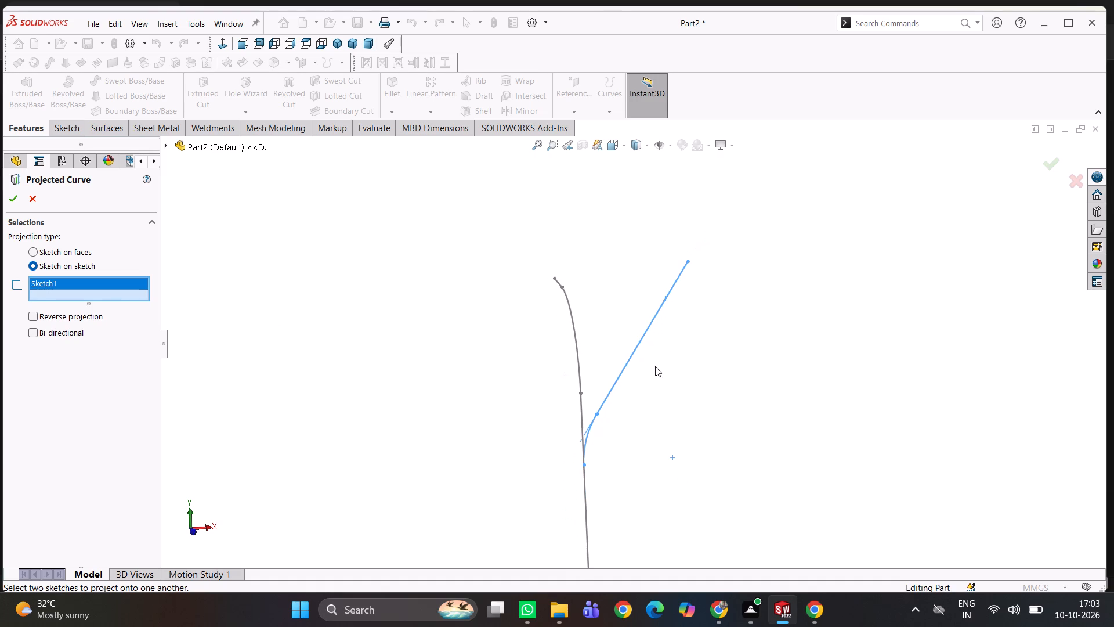
pyautogui.click(577, 349)
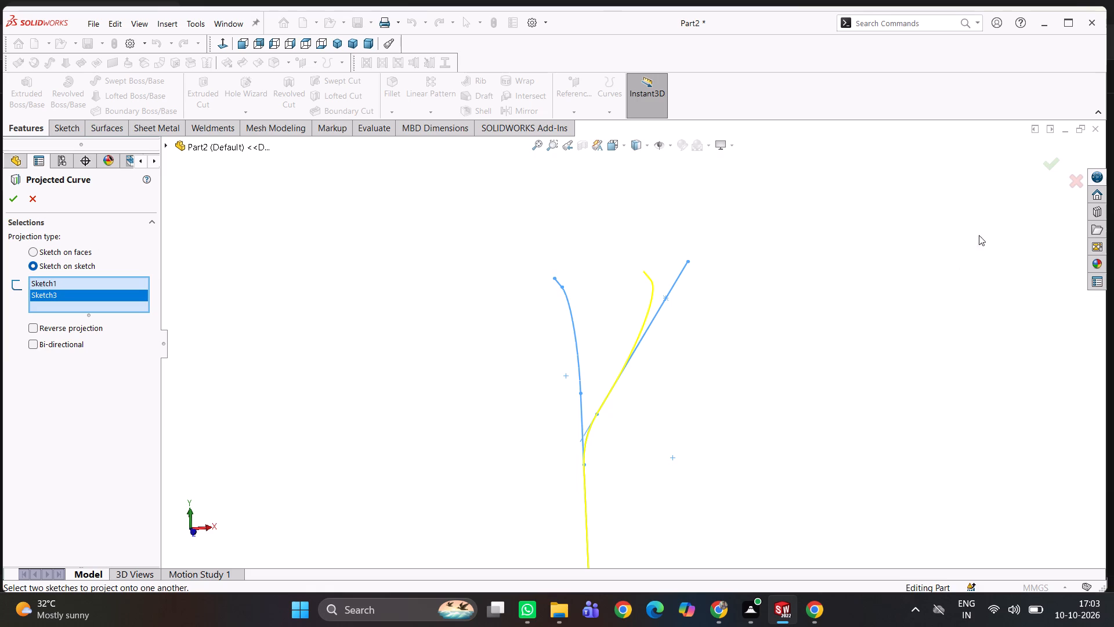
pyautogui.click(1043, 165)
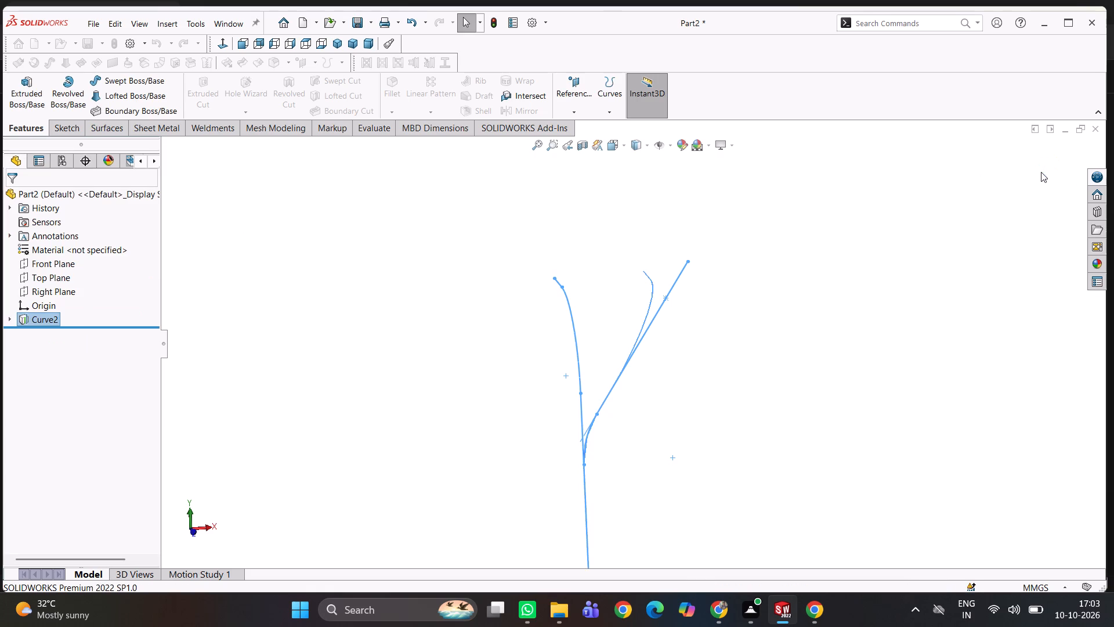
pyautogui.click(70, 377)
pyautogui.click(490, 298)
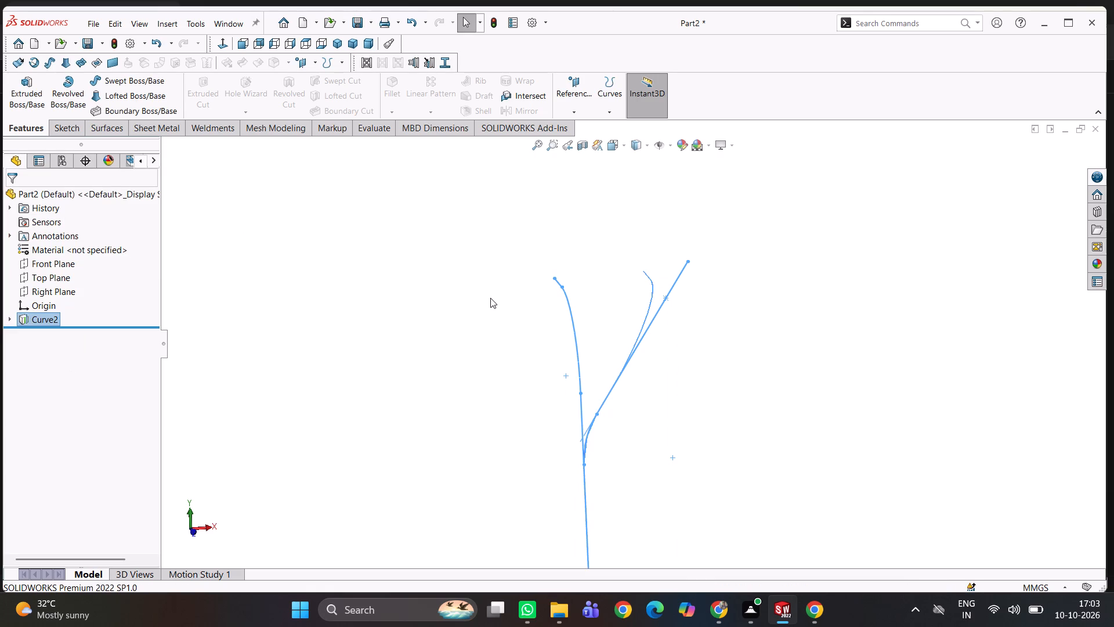
# Examine the projected curve's 3D shape from different angles and distances.
pyautogui.middleClick(625, 288)
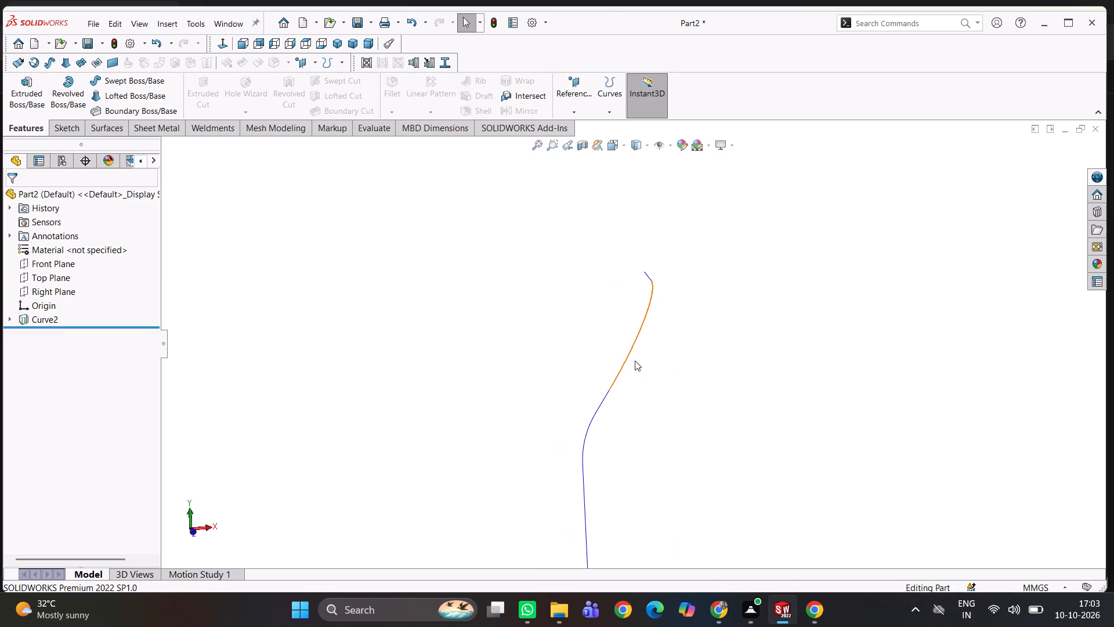
pyautogui.scroll(2, 632, 370)
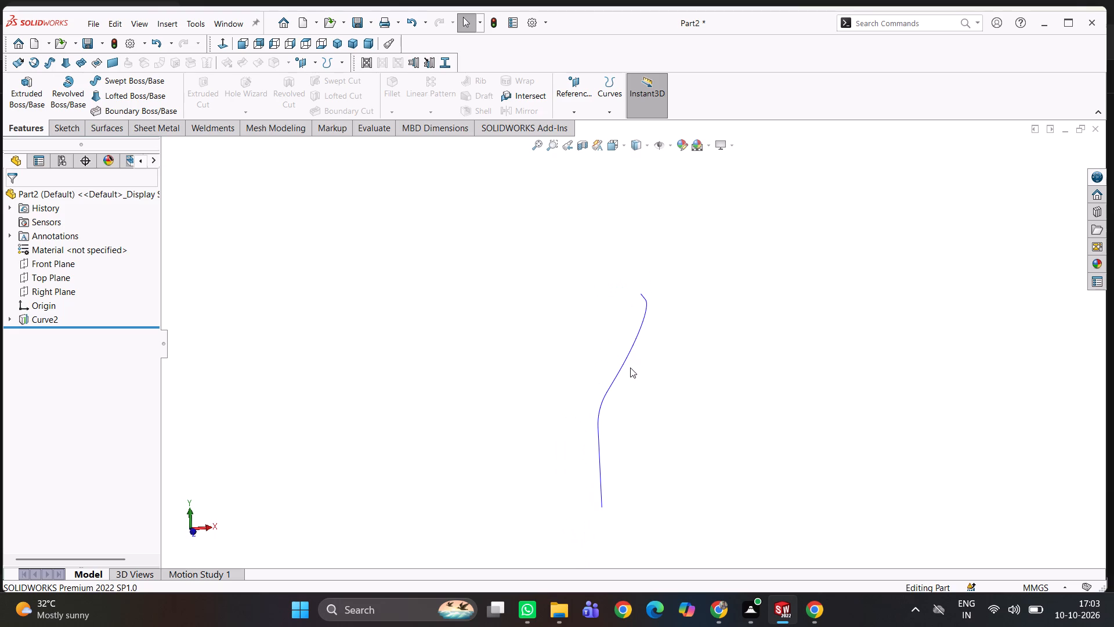
pyautogui.scroll(-4, 630, 367)
pyautogui.scroll(5, 660, 397)
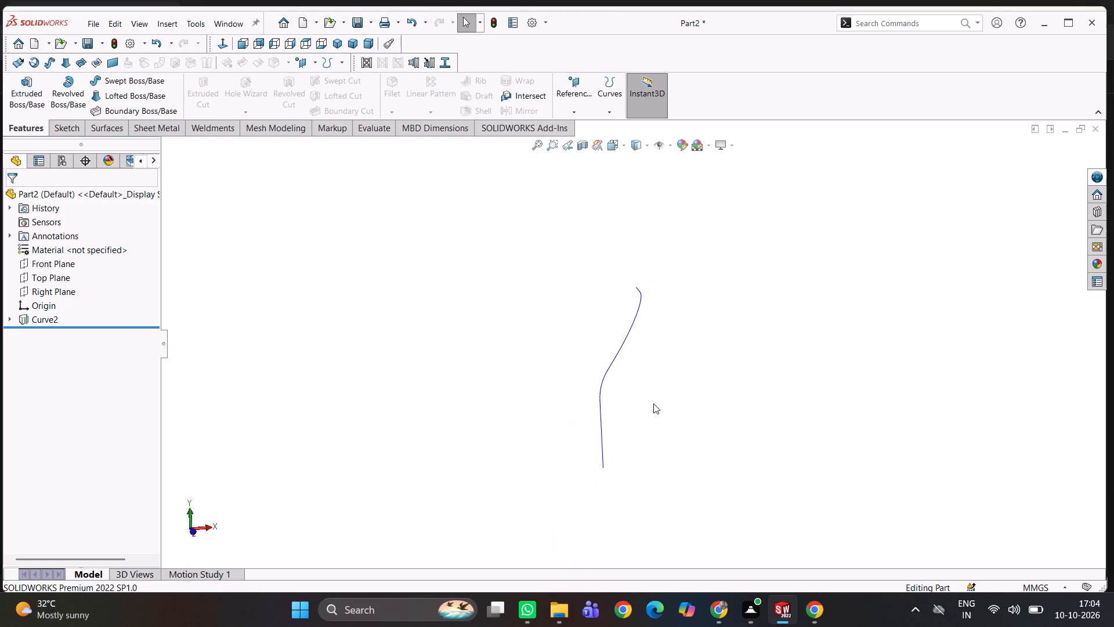
pyautogui.moveTo(638, 376); pyautogui.dragTo(656, 374, button='middle')
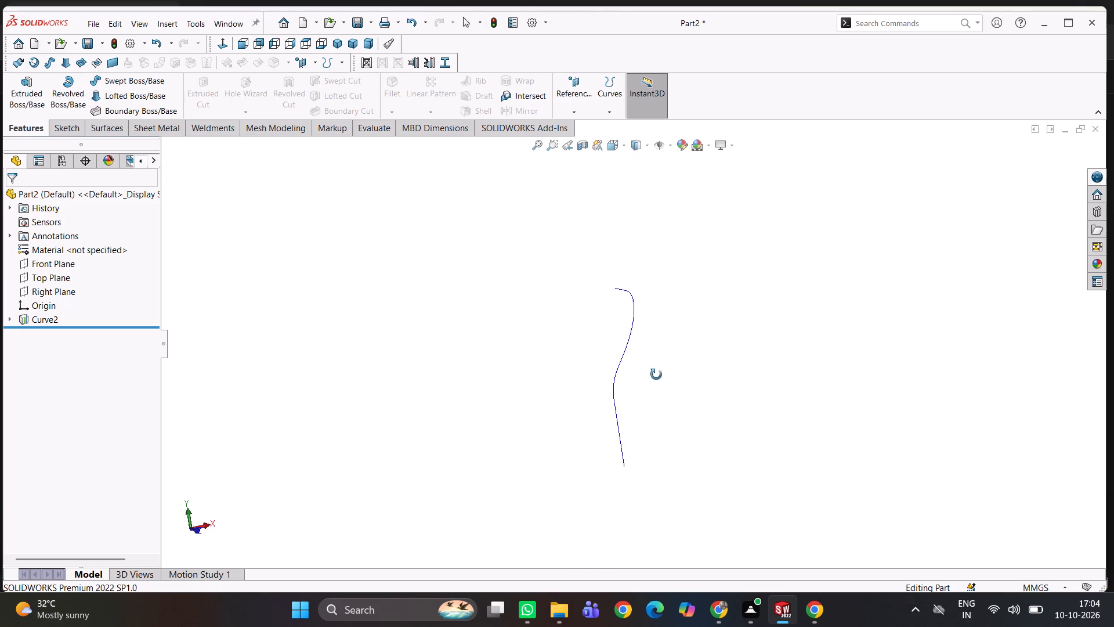
pyautogui.moveTo(656, 374); pyautogui.dragTo(624, 374, button='middle')
pyautogui.click(678, 363)
pyautogui.scroll(4, 617, 373)
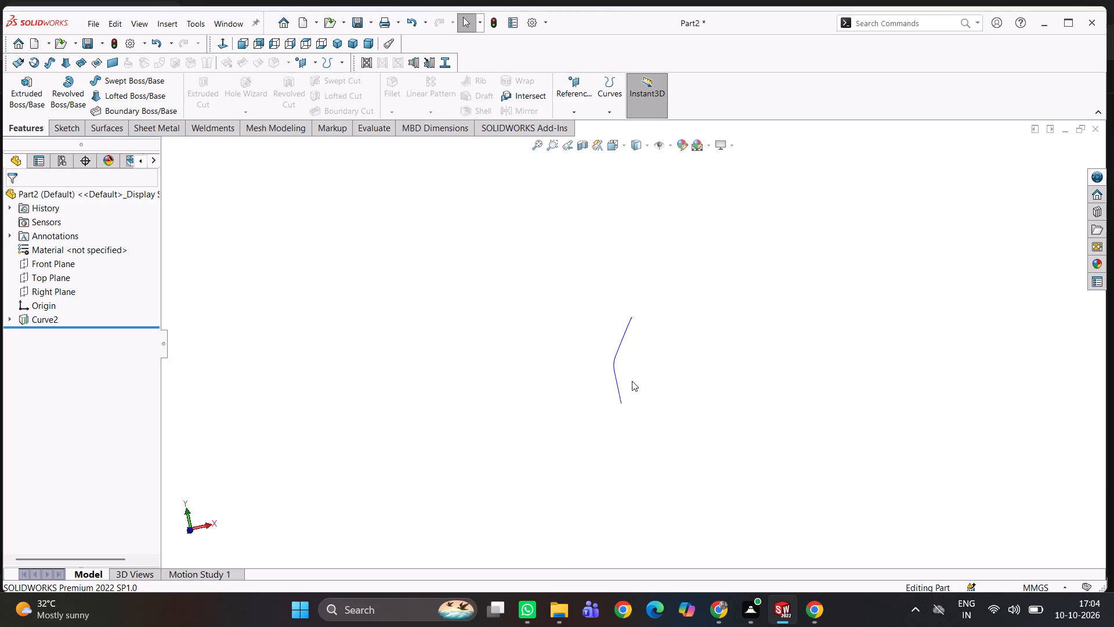
pyautogui.scroll(-5, 631, 381)
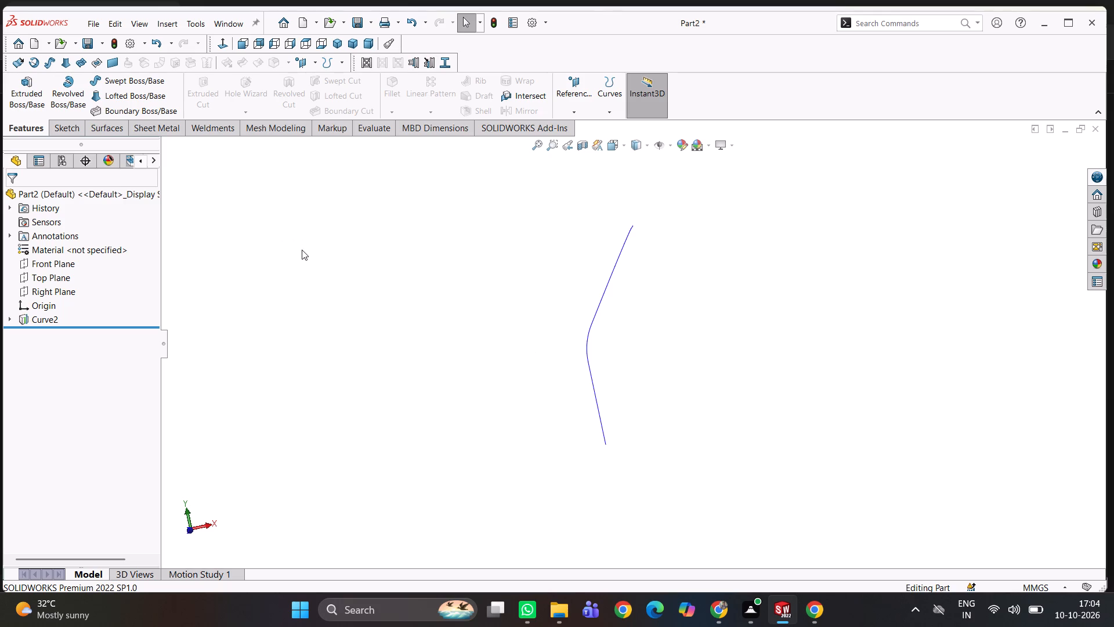
# Sweep a solid circular profile of 15 mm diameter along the projected curve.
pyautogui.click(104, 84)
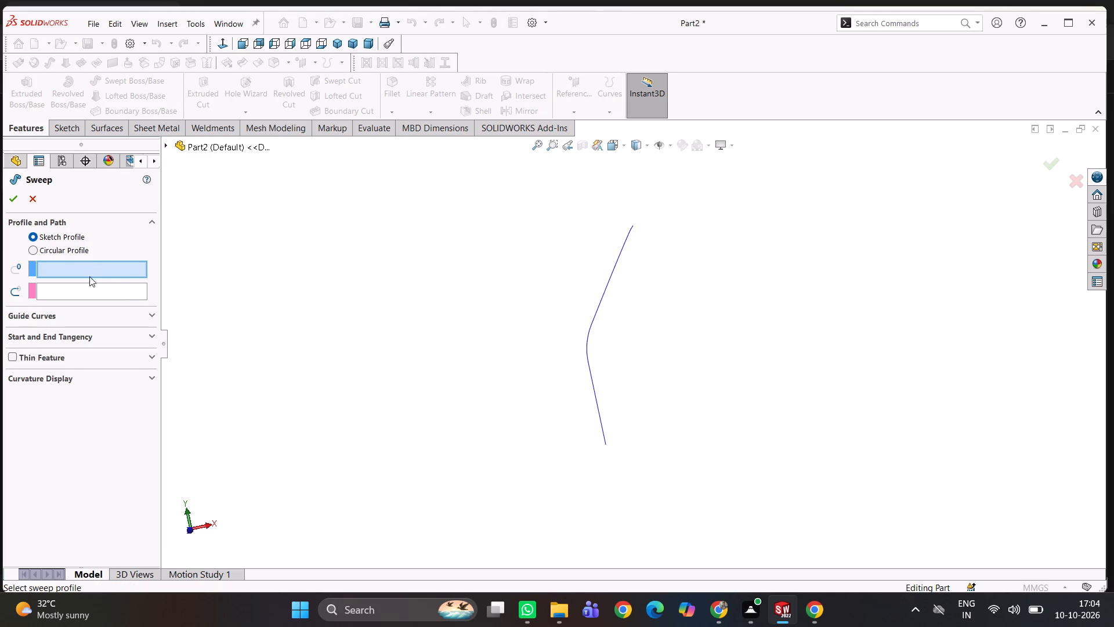
pyautogui.click(72, 250)
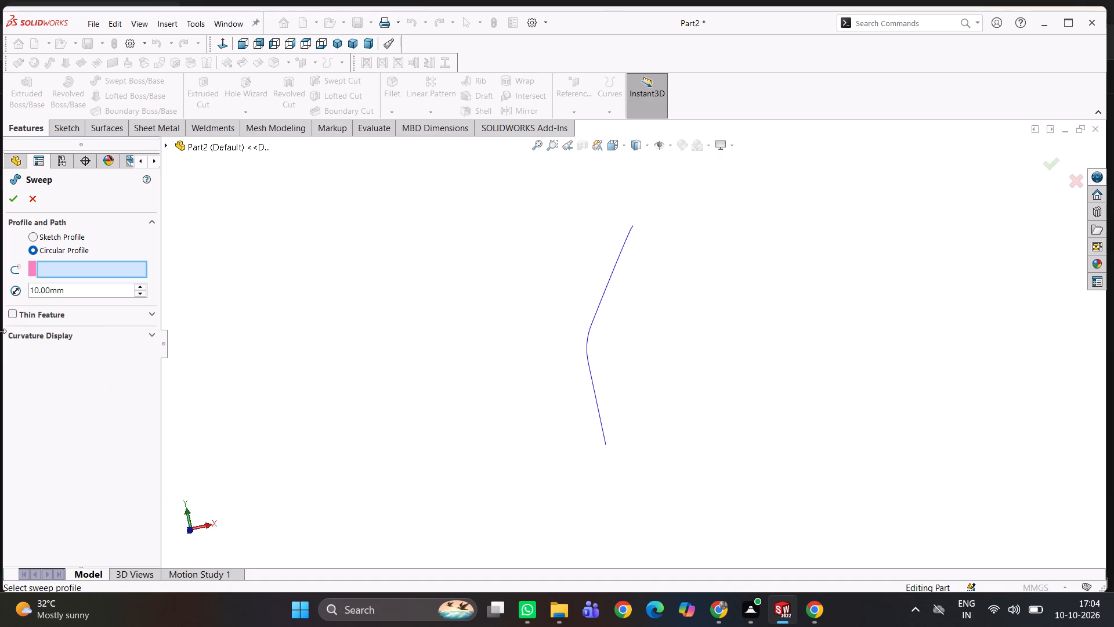
pyautogui.moveTo(70, 290); pyautogui.dragTo(0, 305)
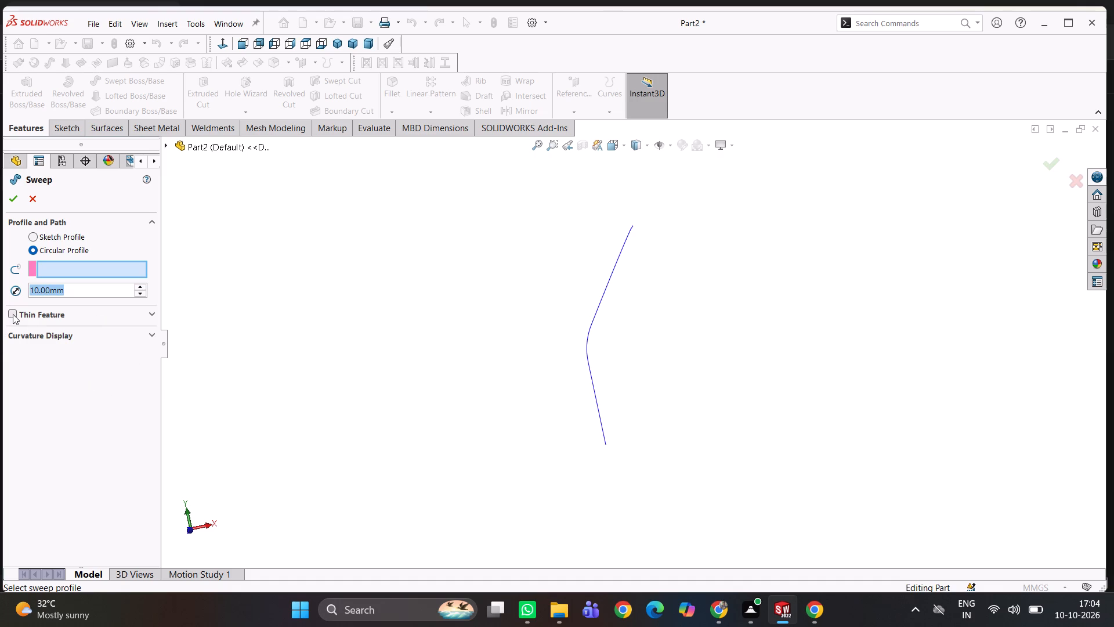
pyautogui.write('15')
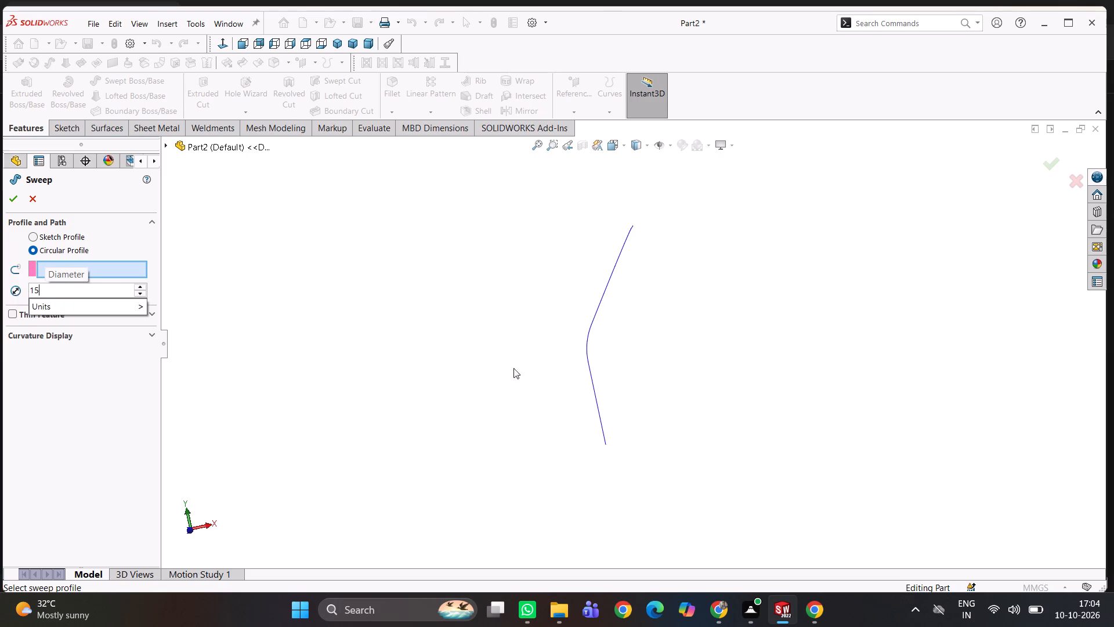
pyautogui.click(594, 383)
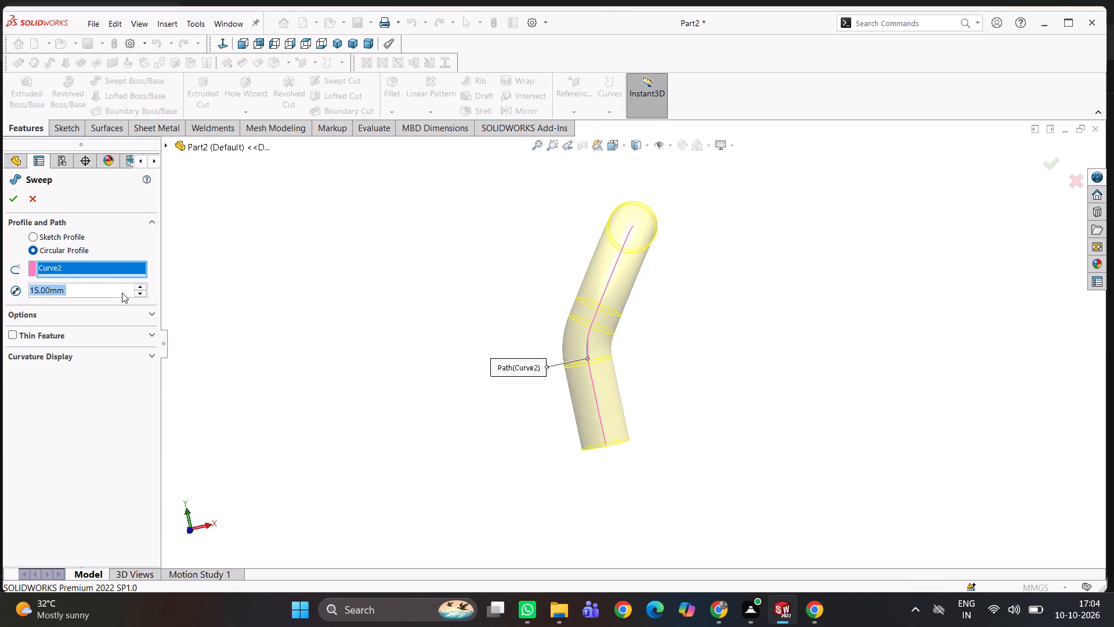
pyautogui.click(19, 203)
# Mirror the swept pipe feature about the Right Plane, with Geometry Pattern enabled and visual property propagation turned off.
pyautogui.moveTo(355, 272); pyautogui.dragTo(414, 258, button='middle')
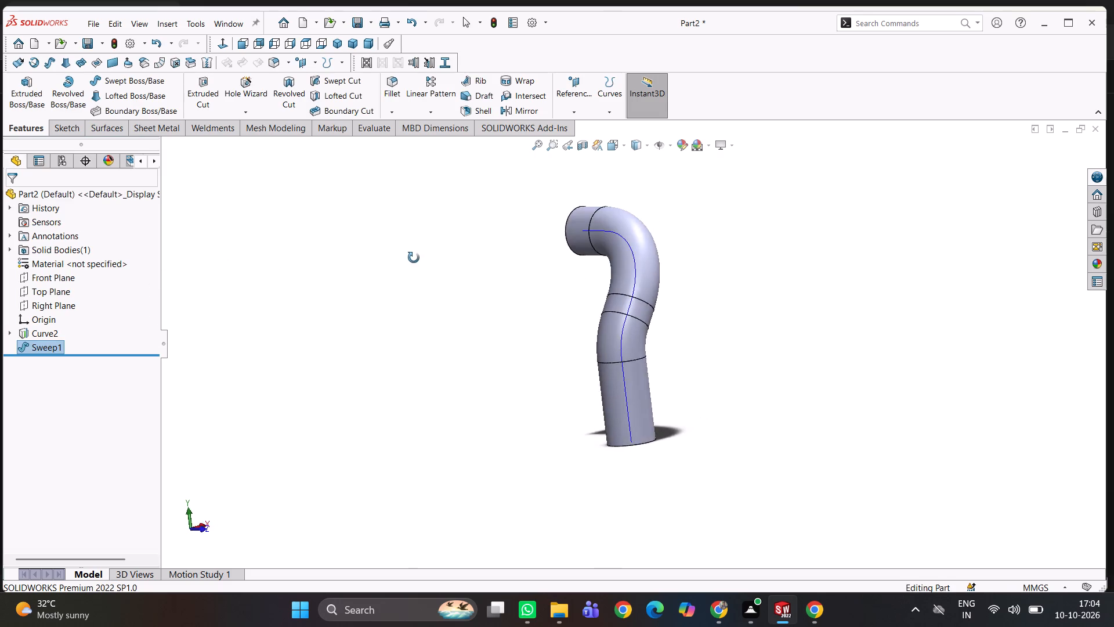
pyautogui.moveTo(414, 258); pyautogui.dragTo(523, 275, button='middle')
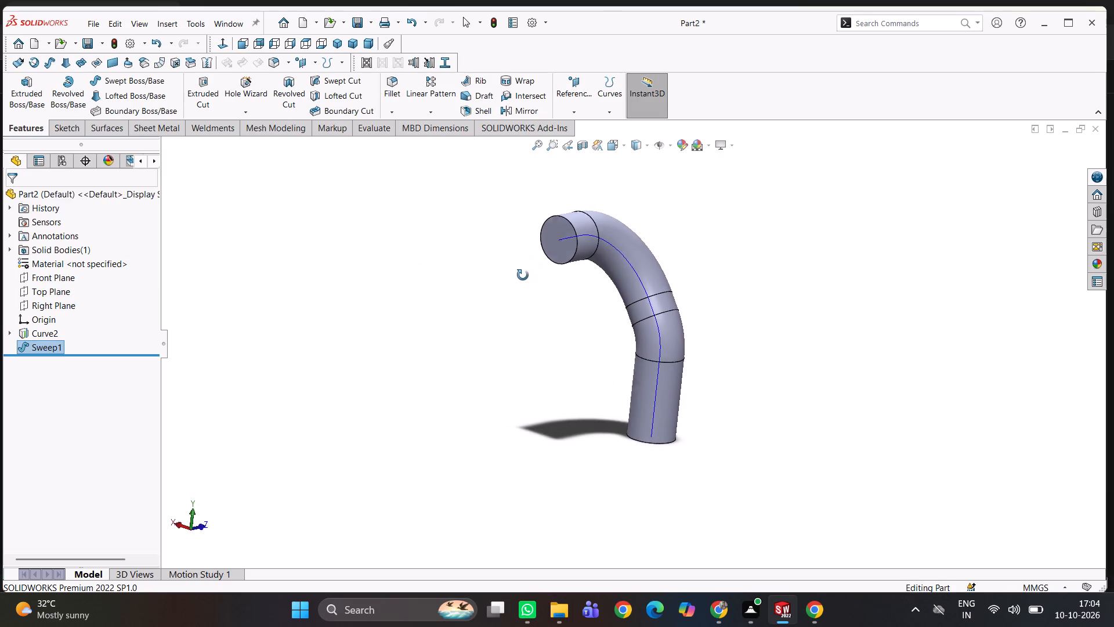
pyautogui.moveTo(523, 275); pyautogui.dragTo(476, 279, button='middle')
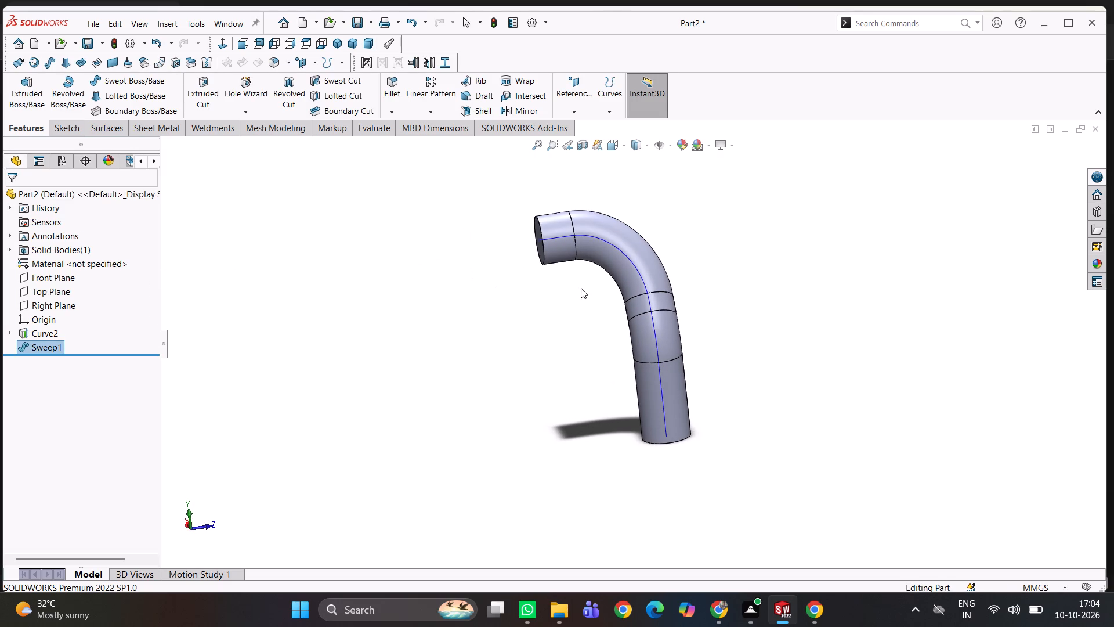
pyautogui.moveTo(574, 297); pyautogui.dragTo(467, 395, button='middle')
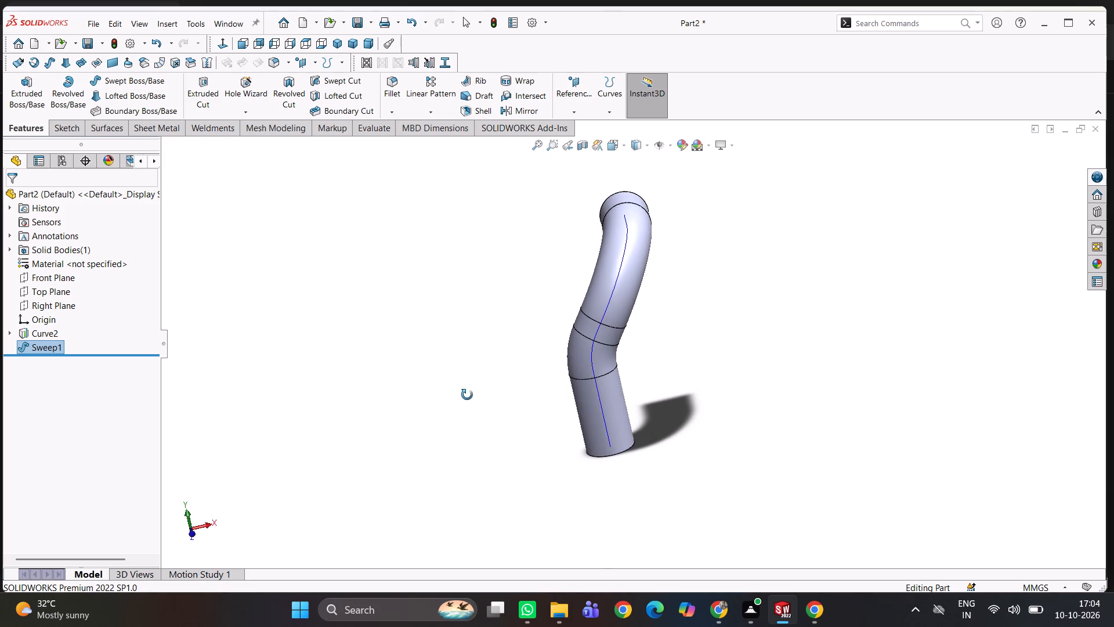
pyautogui.moveTo(467, 395); pyautogui.dragTo(467, 394, button='middle')
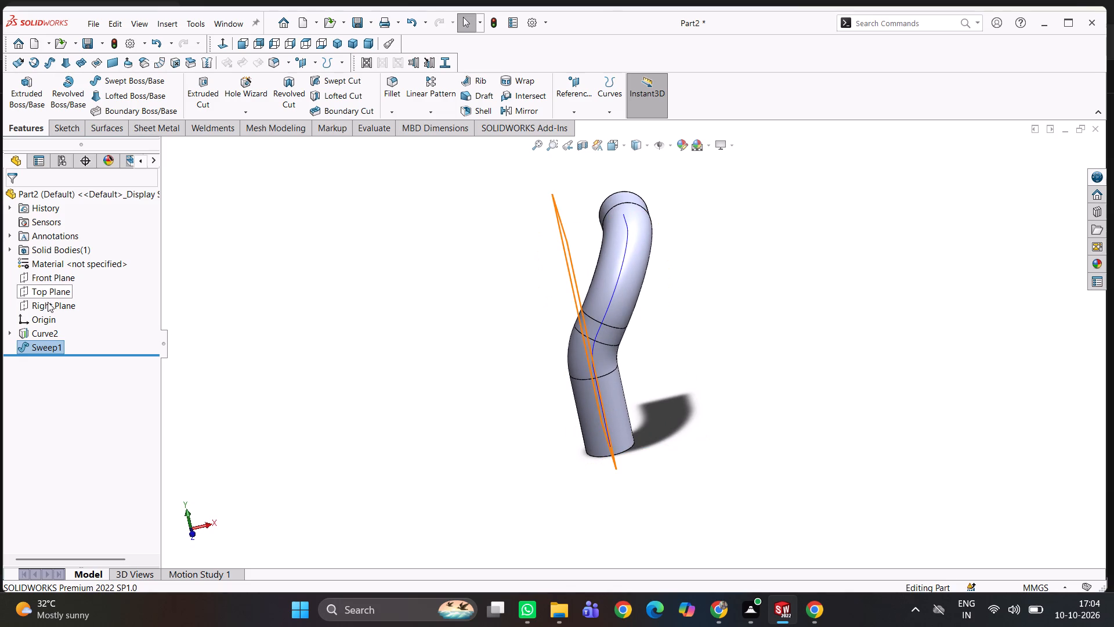
pyautogui.click(48, 302)
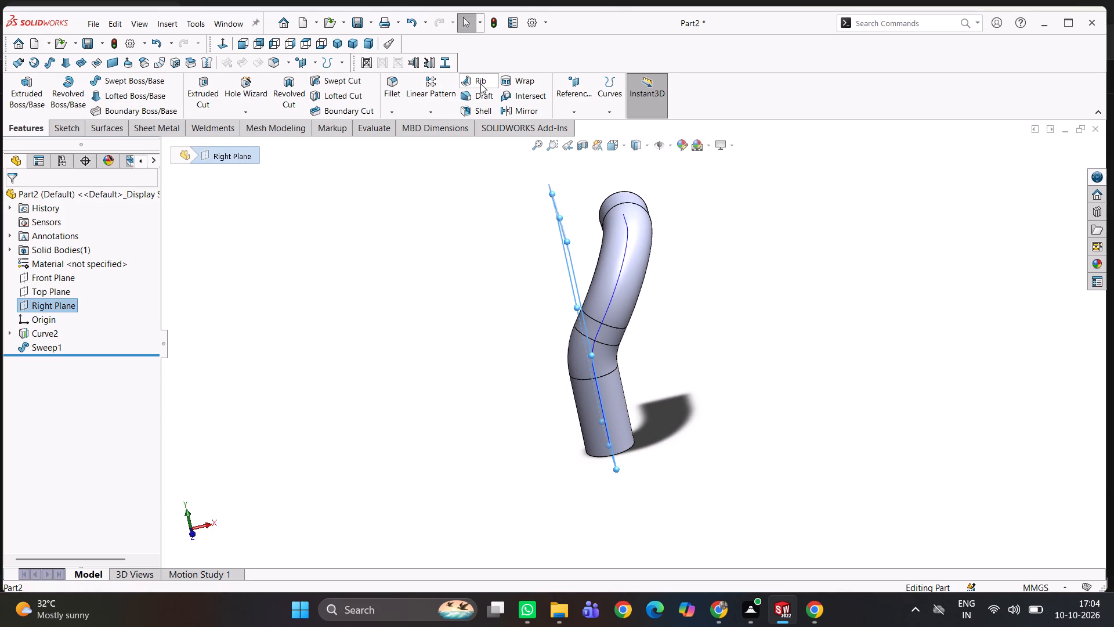
pyautogui.click(529, 111)
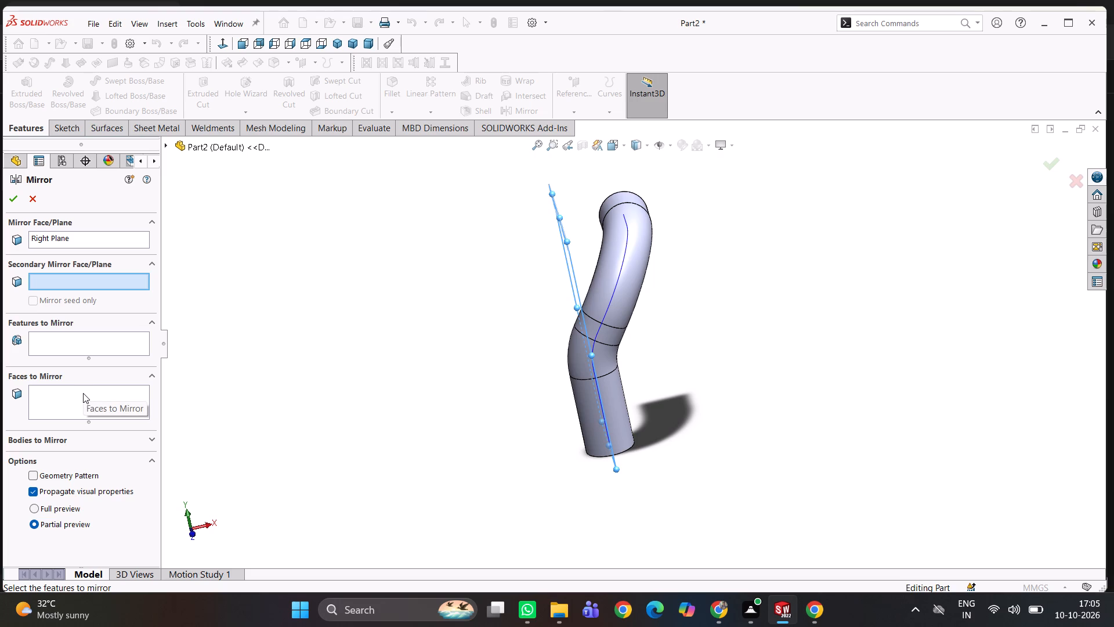
pyautogui.click(164, 142)
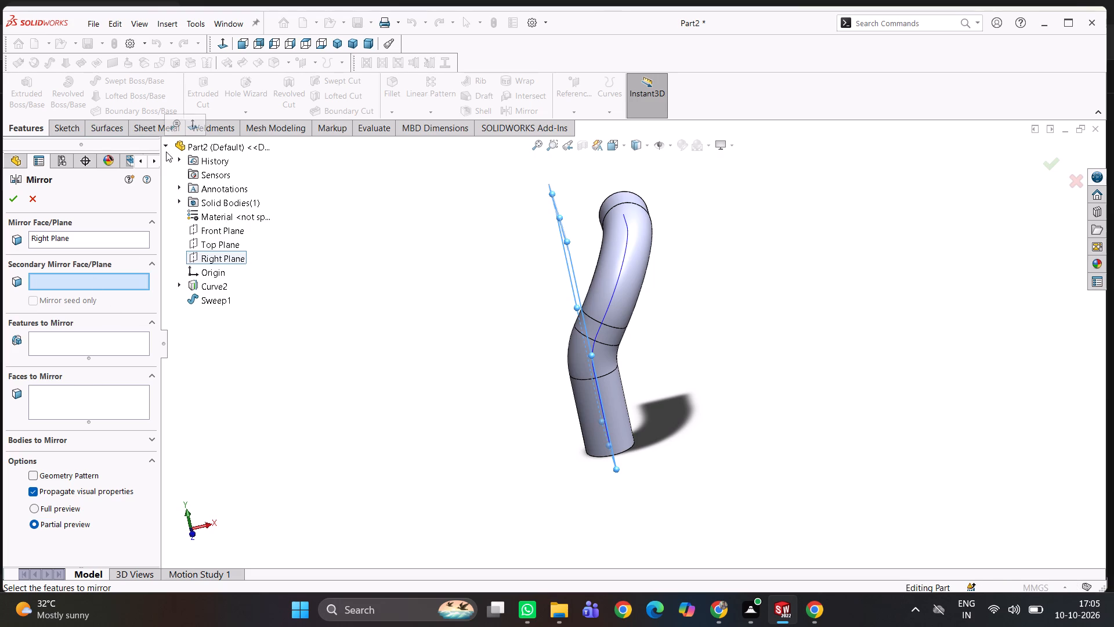
pyautogui.click(207, 301)
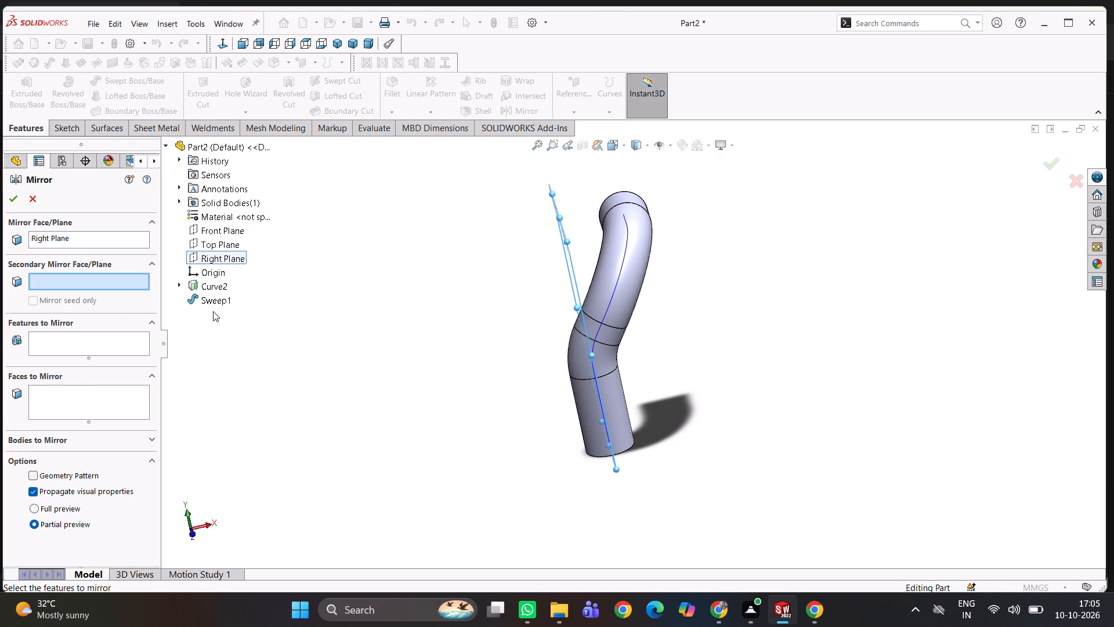
pyautogui.click(213, 304)
pyautogui.click(214, 300)
pyautogui.click(114, 337)
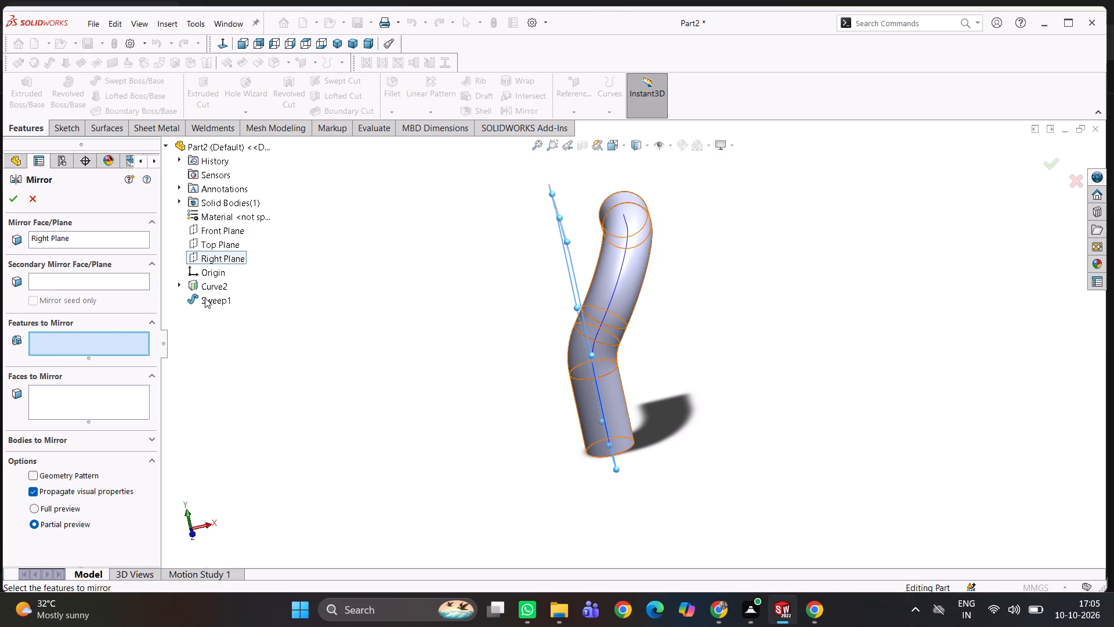
pyautogui.click(205, 297)
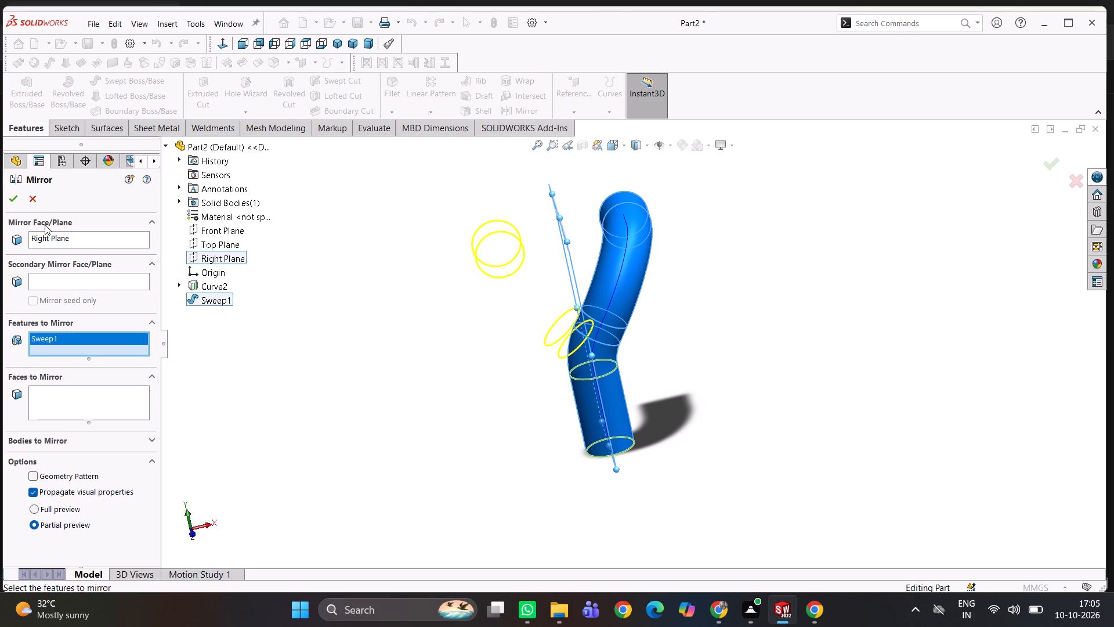
pyautogui.click(59, 475)
pyautogui.click(36, 492)
pyautogui.click(16, 205)
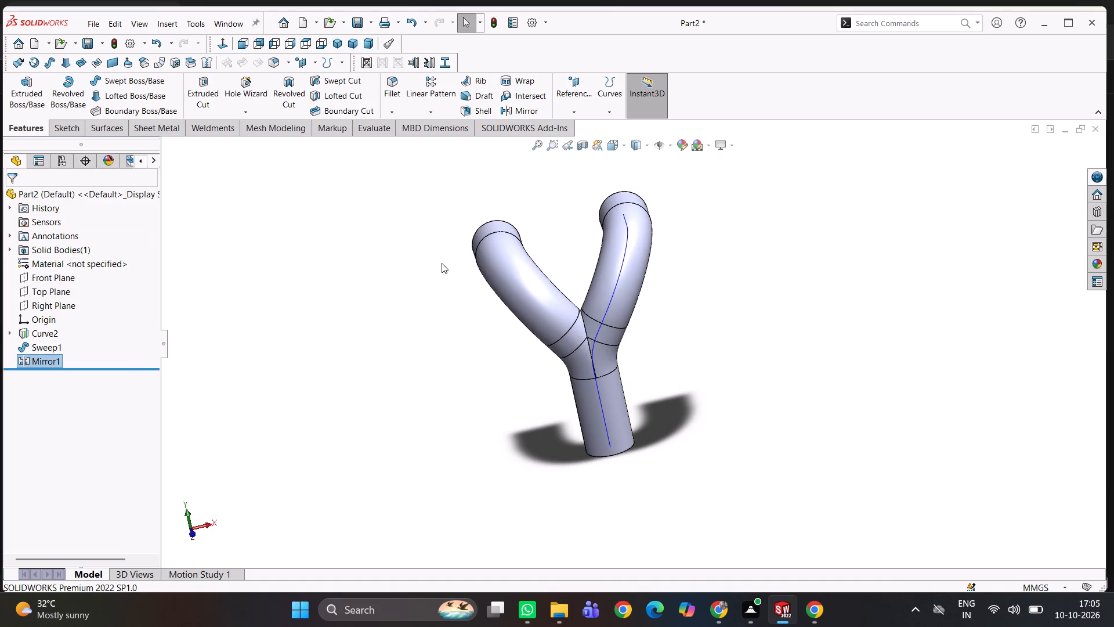
# Shell the Y-pipe to a 2 mm wall thickness, removing the end faces of the stem and both branches.
pyautogui.moveTo(440, 264); pyautogui.dragTo(429, 255, button='middle')
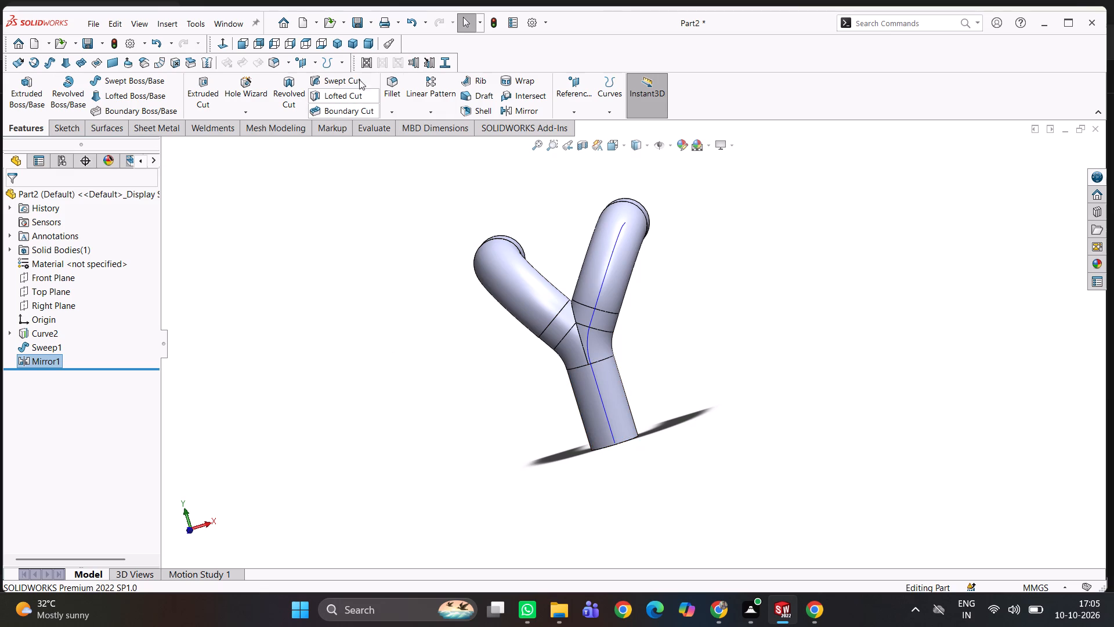
pyautogui.click(476, 110)
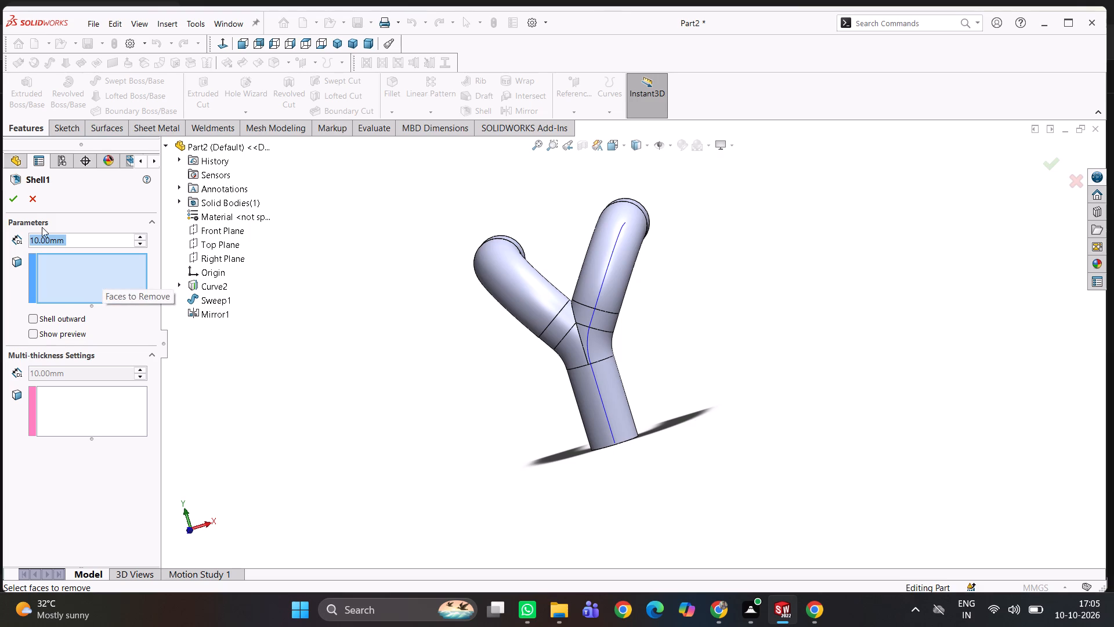
pyautogui.press('2')
pyautogui.press('Return')
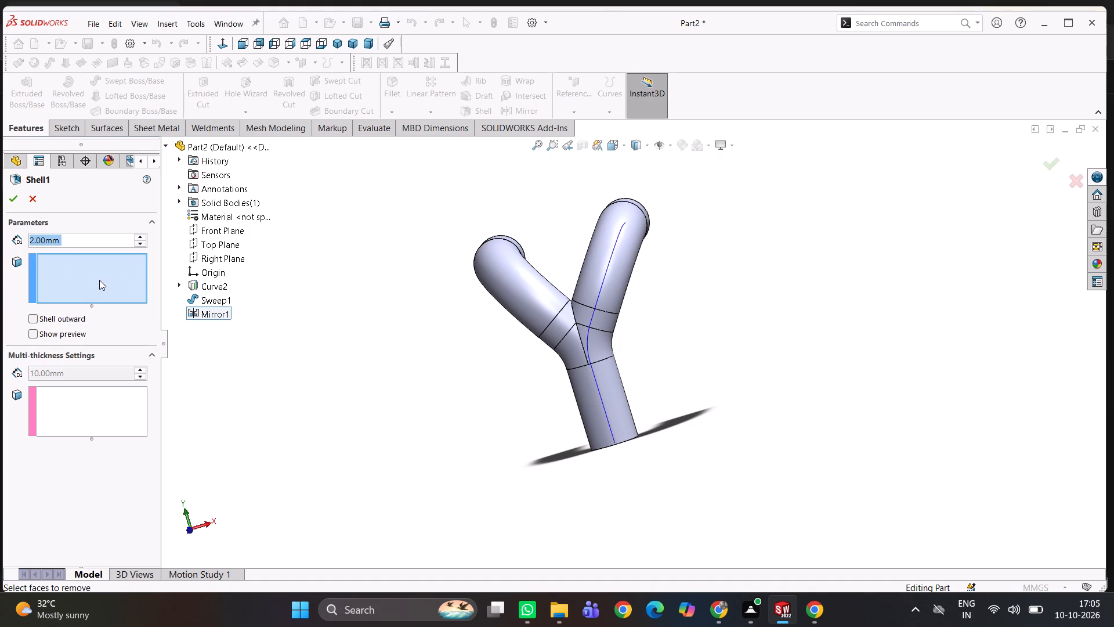
pyautogui.moveTo(711, 369); pyautogui.dragTo(665, 203, button='middle')
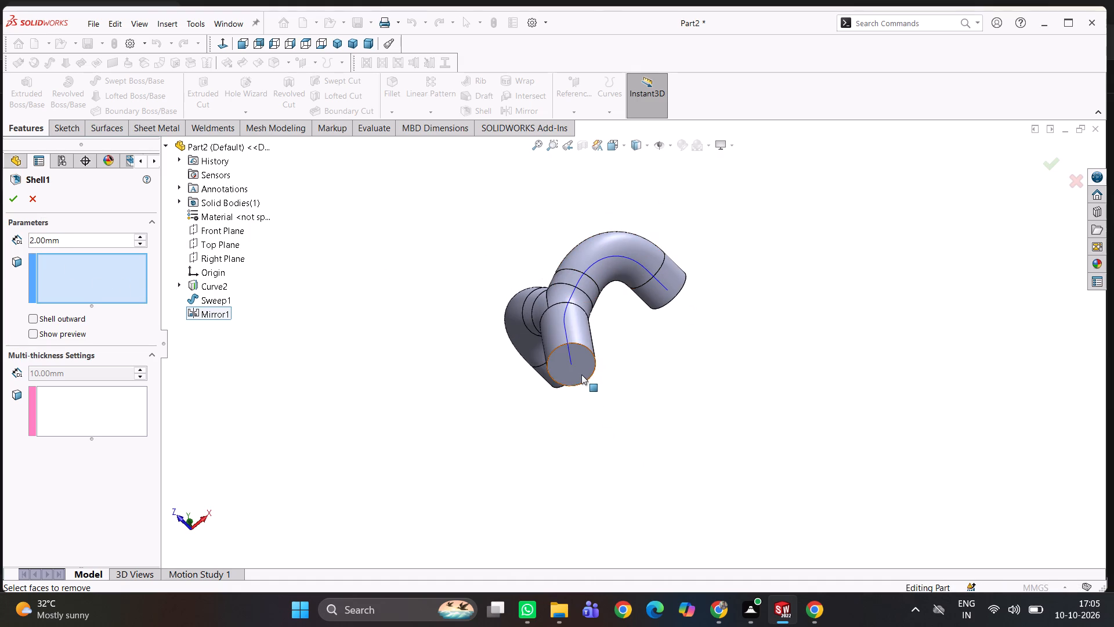
pyautogui.click(581, 374)
pyautogui.moveTo(631, 358); pyautogui.dragTo(422, 344, button='middle')
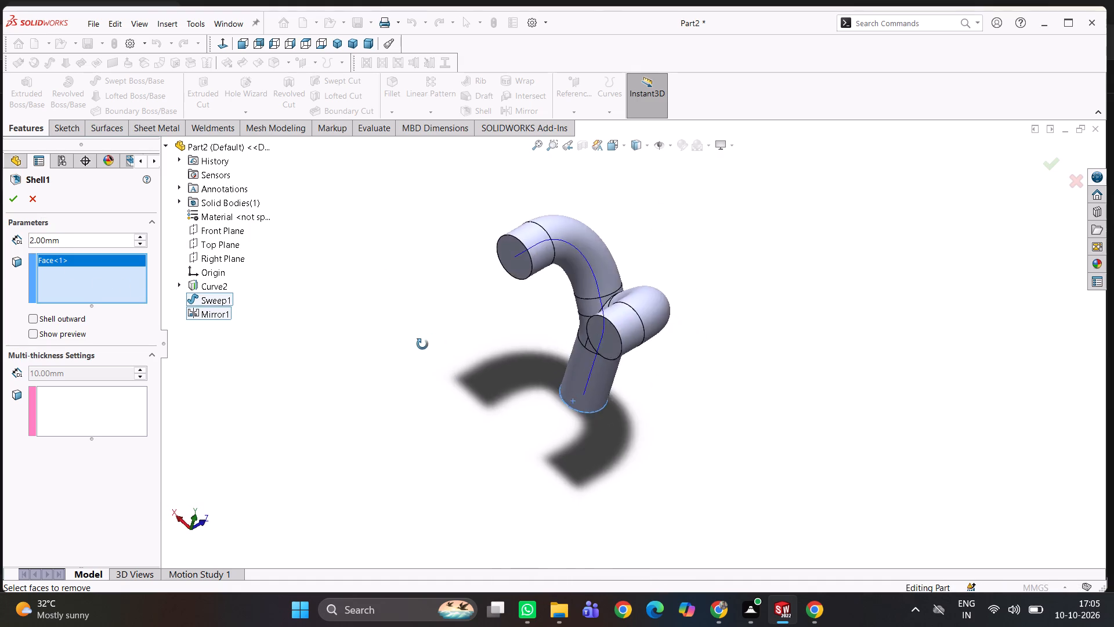
pyautogui.moveTo(422, 344); pyautogui.dragTo(461, 316, button='middle')
pyautogui.click(569, 235)
pyautogui.click(670, 309)
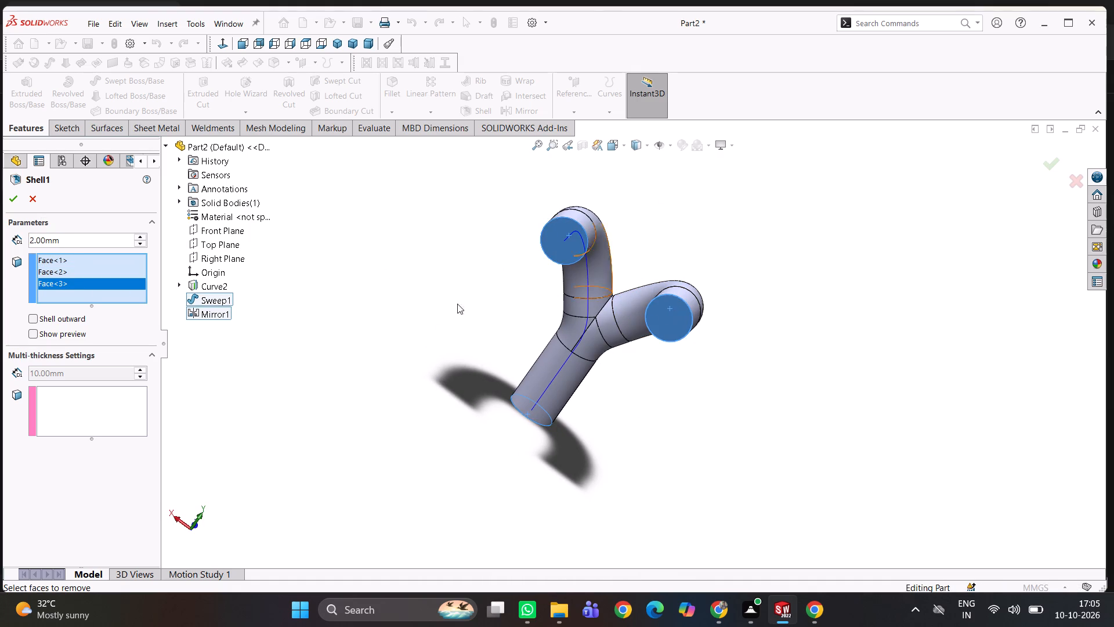
pyautogui.click(13, 199)
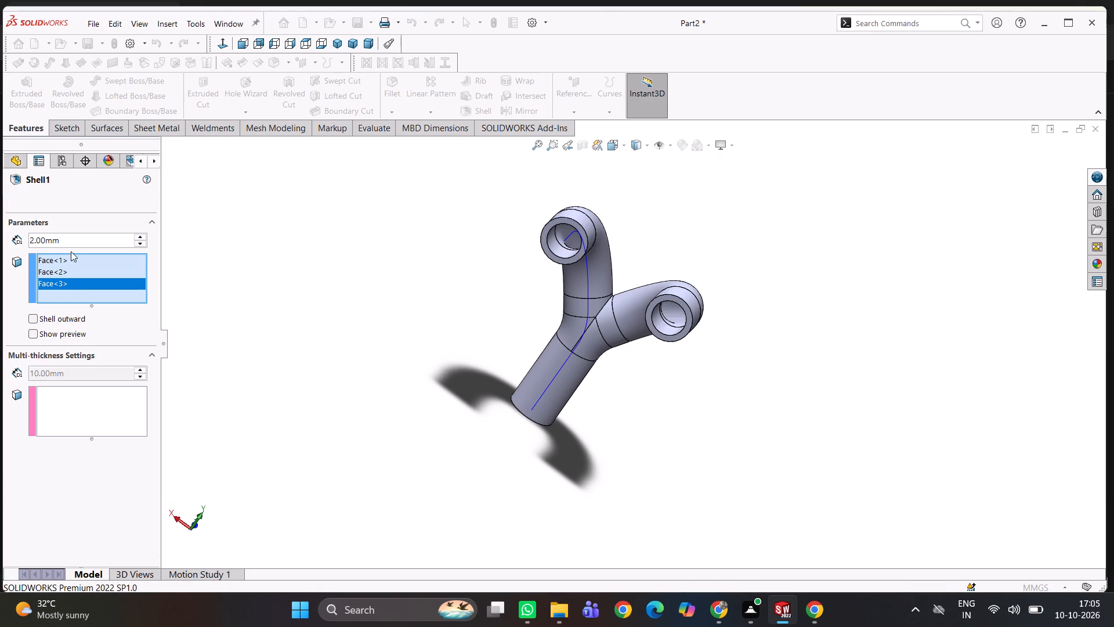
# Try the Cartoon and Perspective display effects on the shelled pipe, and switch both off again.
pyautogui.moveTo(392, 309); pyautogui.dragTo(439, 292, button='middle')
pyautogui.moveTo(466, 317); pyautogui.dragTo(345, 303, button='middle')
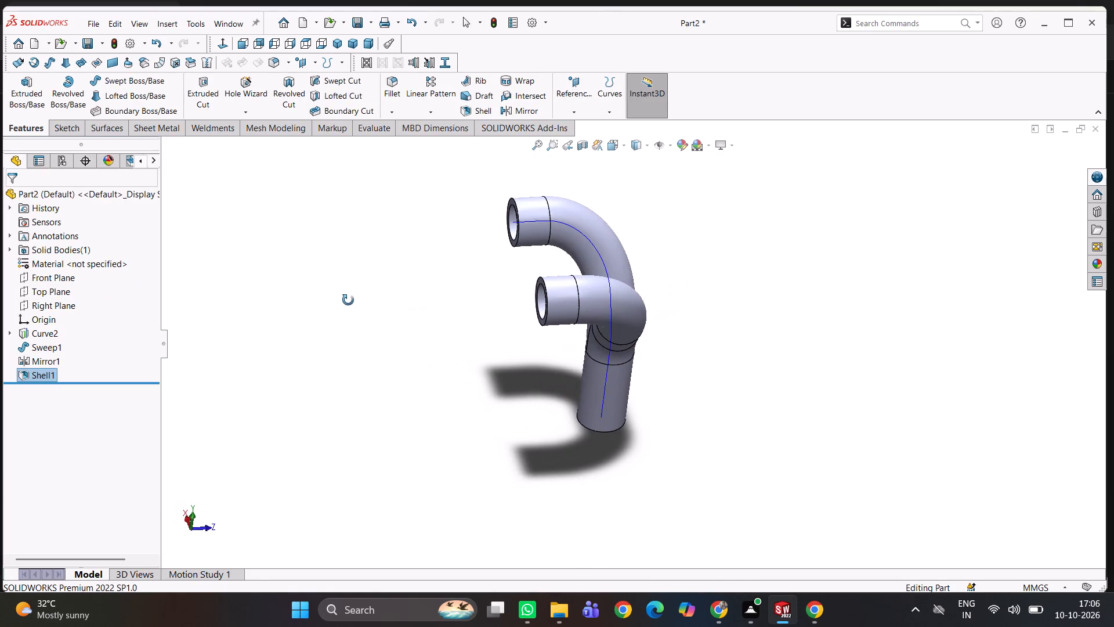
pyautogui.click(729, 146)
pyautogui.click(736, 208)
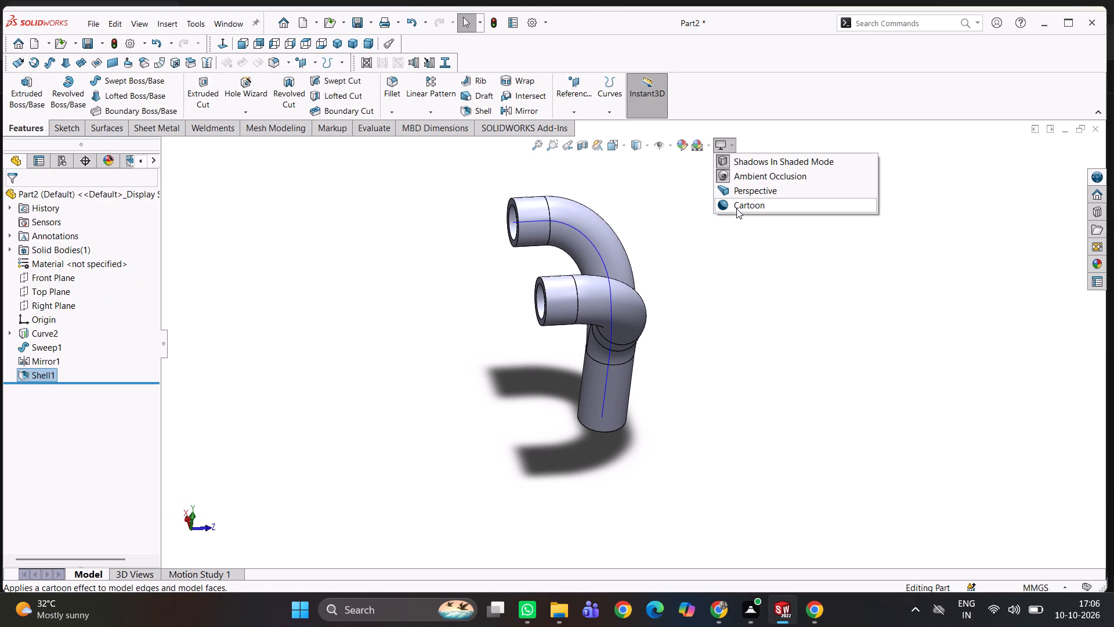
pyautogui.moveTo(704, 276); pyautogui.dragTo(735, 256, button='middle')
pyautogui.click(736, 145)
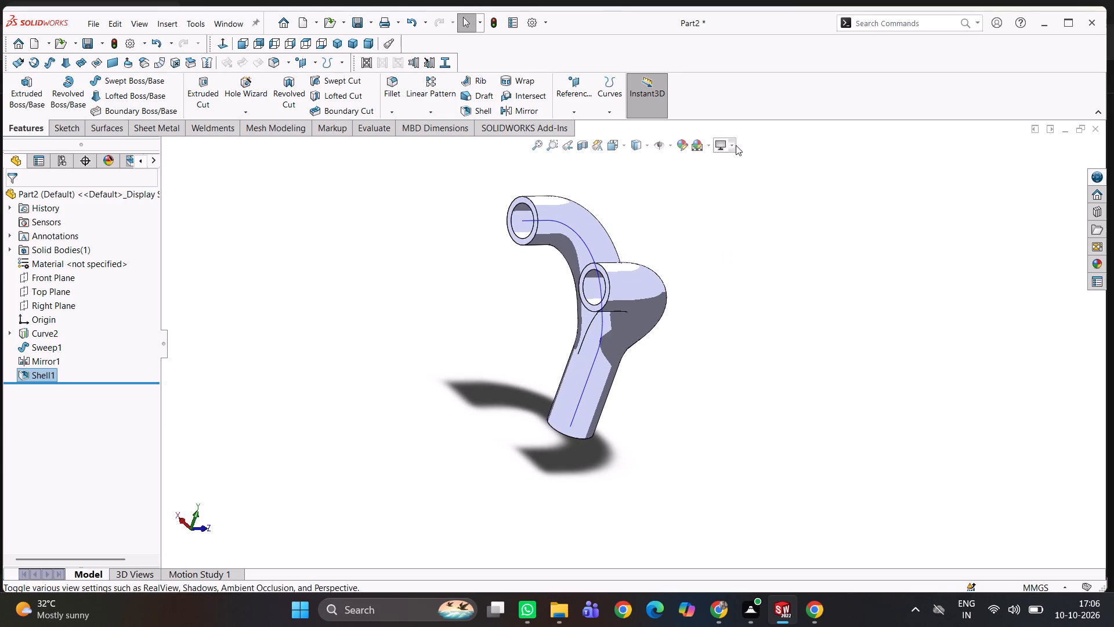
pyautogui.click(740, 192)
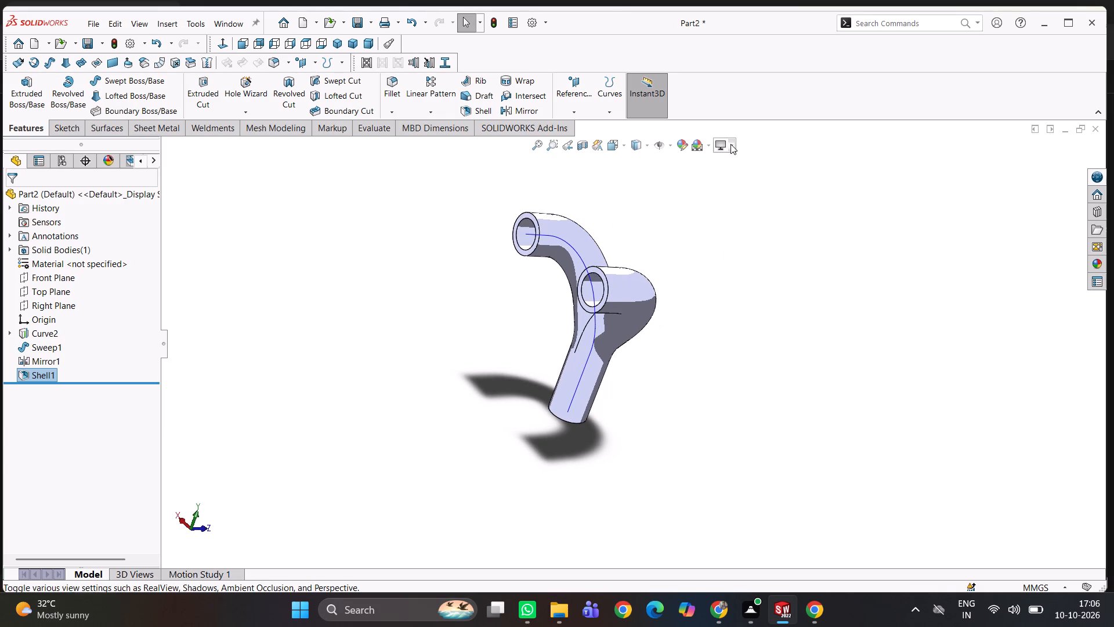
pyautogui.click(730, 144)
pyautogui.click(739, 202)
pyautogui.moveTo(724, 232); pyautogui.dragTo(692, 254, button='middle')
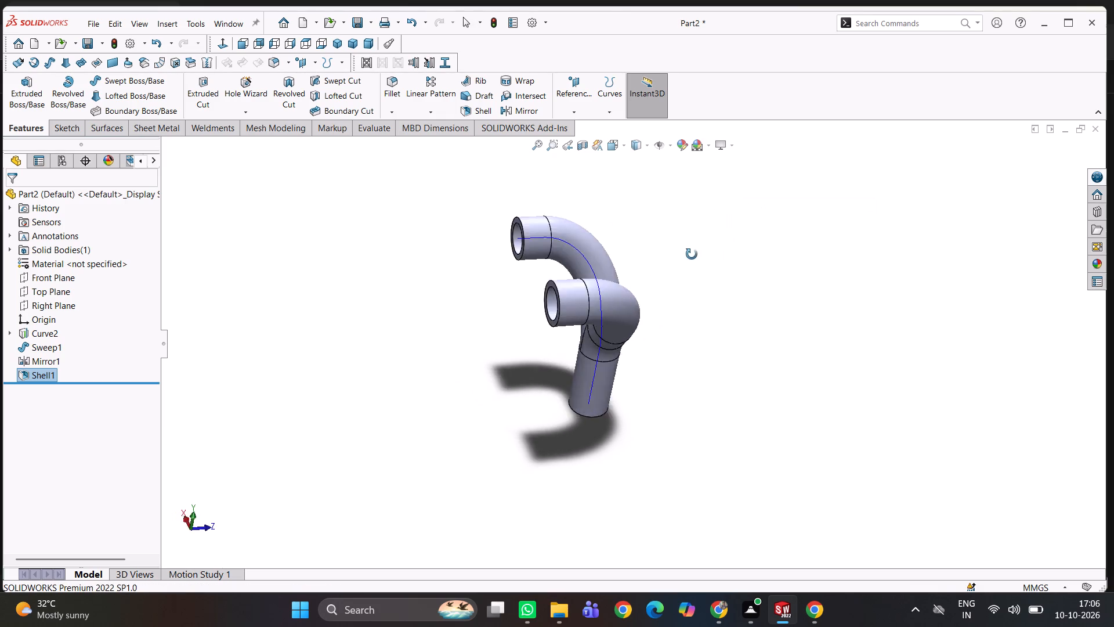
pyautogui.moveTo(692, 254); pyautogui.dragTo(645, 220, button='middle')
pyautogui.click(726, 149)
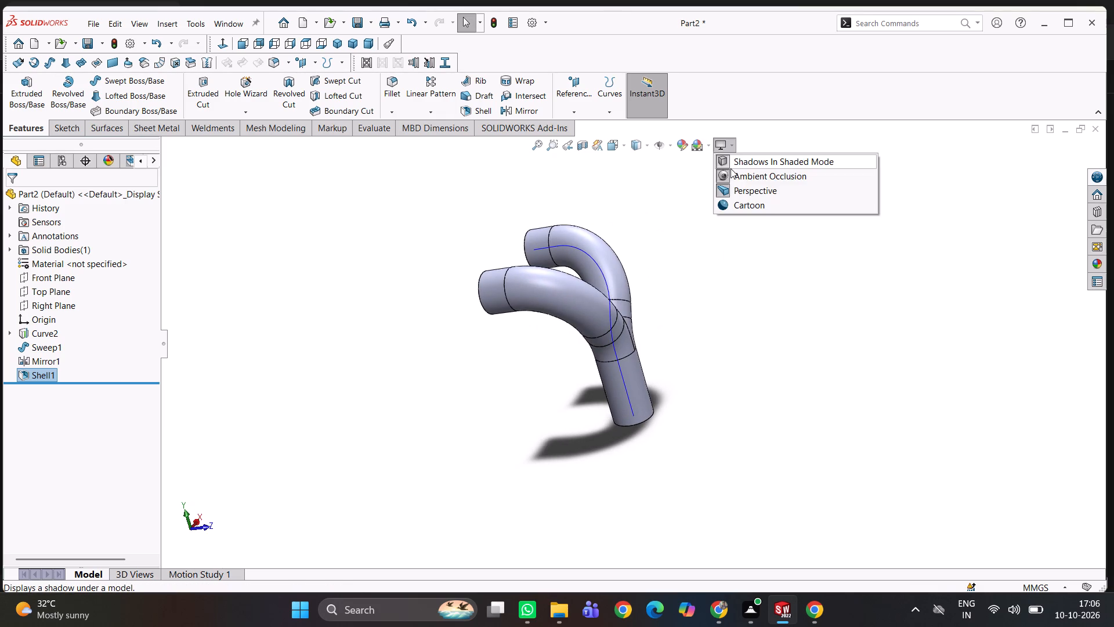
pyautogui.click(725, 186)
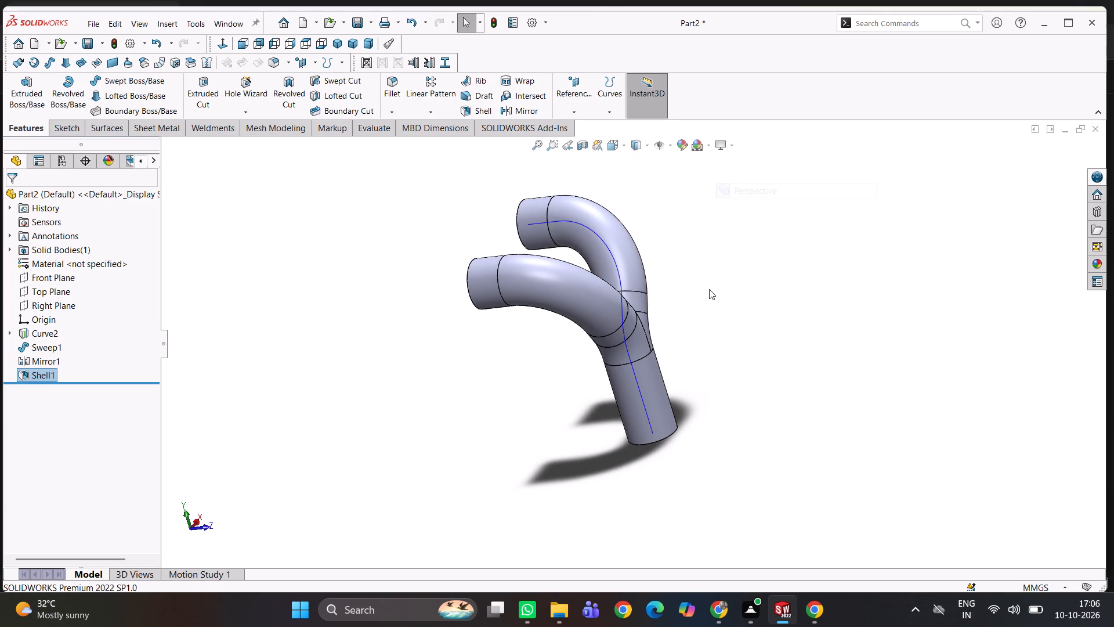
# Examine the hollow Y-pipe's branches, openings and stem from different angles.
pyautogui.moveTo(717, 253); pyautogui.dragTo(520, 378, button='middle')
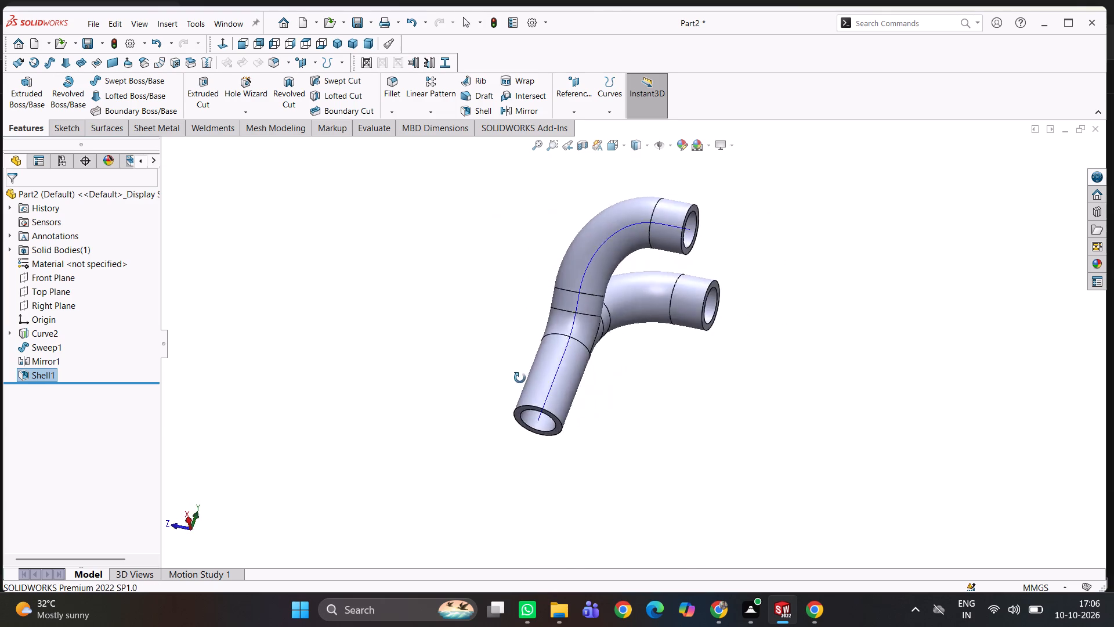
pyautogui.moveTo(520, 378); pyautogui.dragTo(638, 330, button='middle')
pyautogui.moveTo(650, 307); pyautogui.dragTo(669, 399, button='middle')
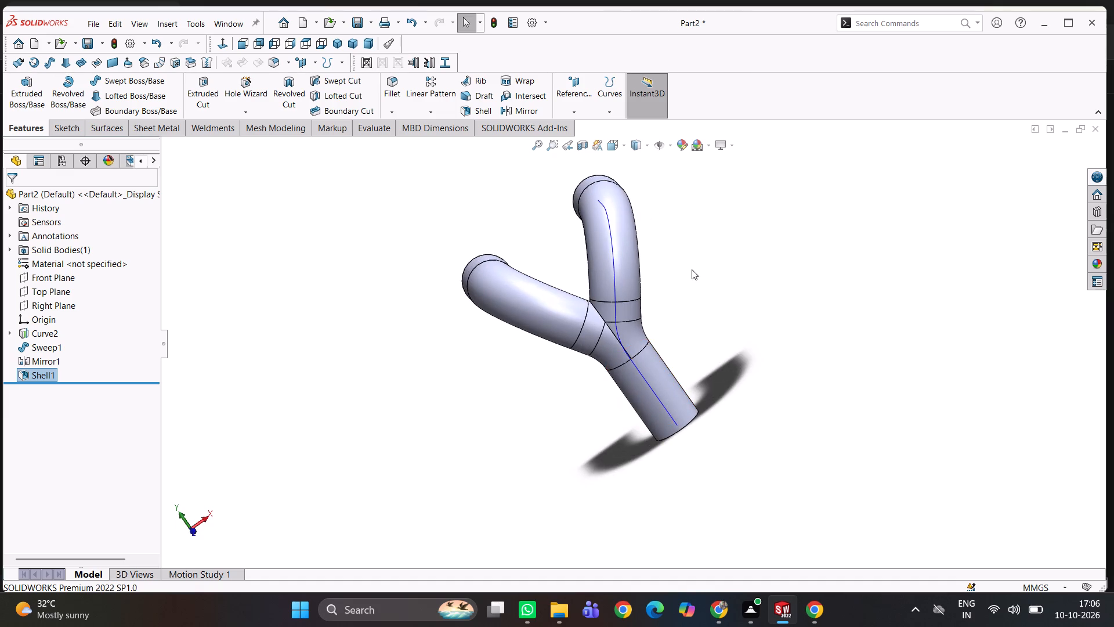
pyautogui.moveTo(699, 273); pyautogui.dragTo(683, 266, button='middle')
pyautogui.moveTo(420, 309); pyautogui.dragTo(427, 296, button='middle')
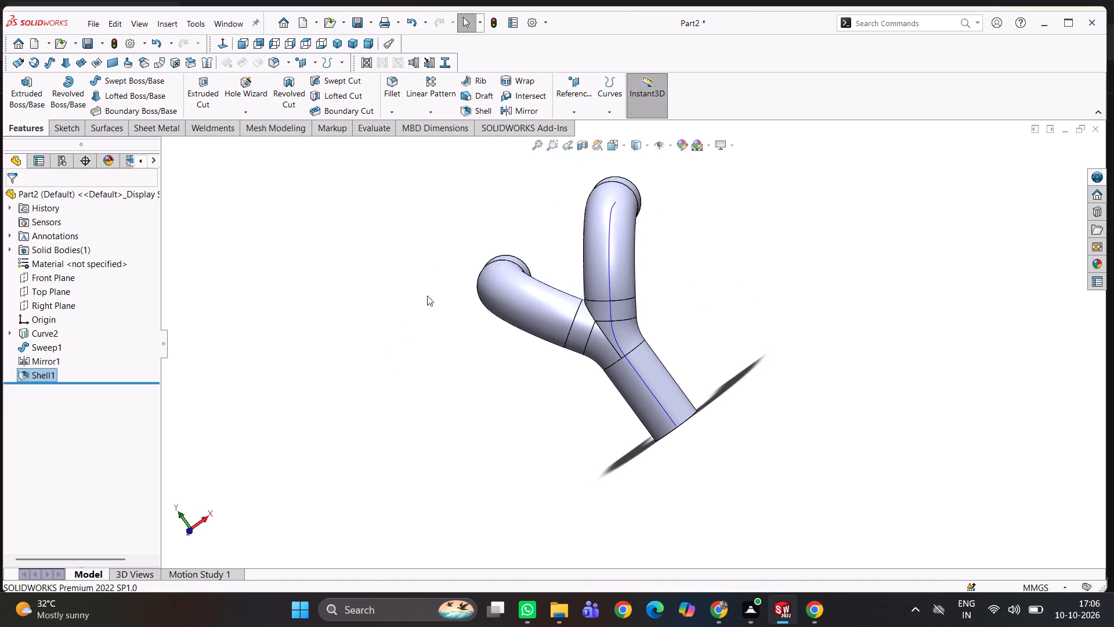
pyautogui.moveTo(427, 296); pyautogui.dragTo(522, 214, button='middle')
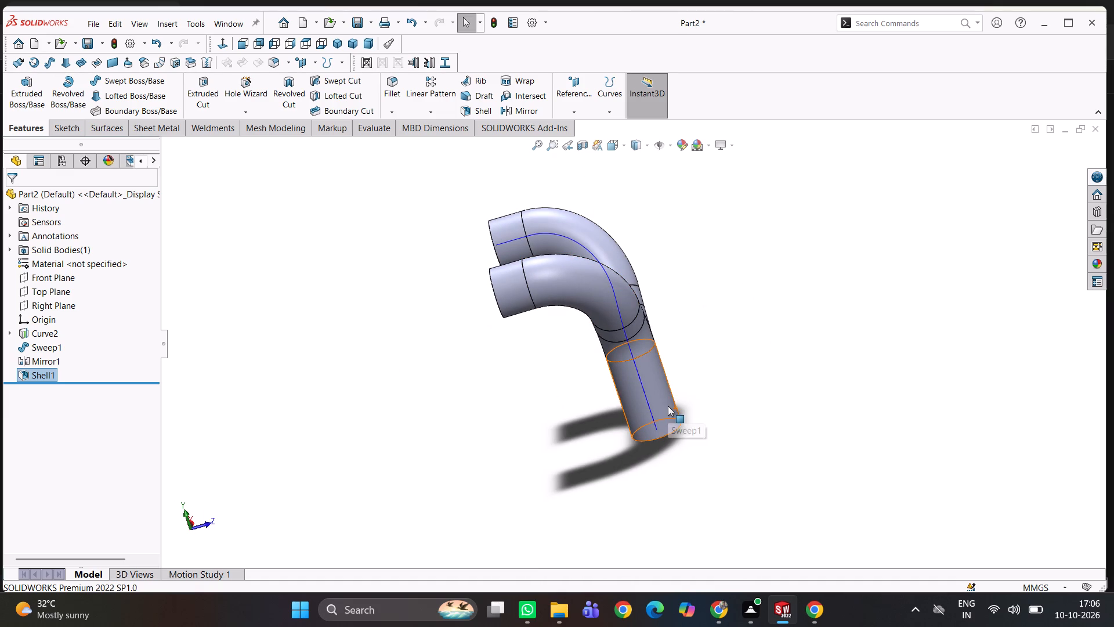
pyautogui.moveTo(699, 361); pyautogui.dragTo(623, 407, button='middle')
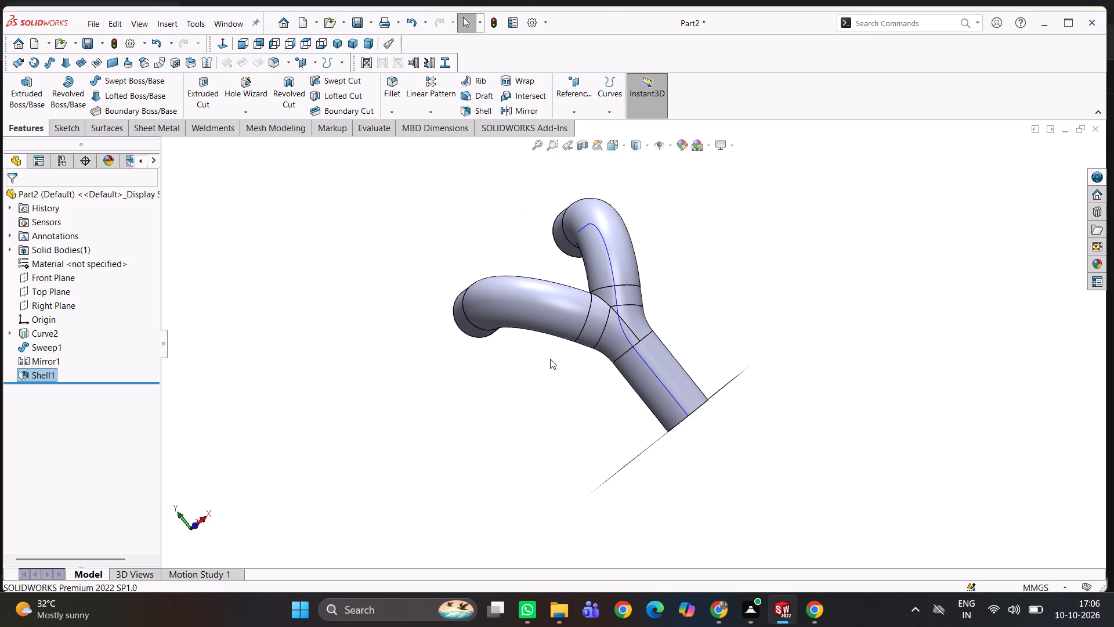
# Hide the projected curve running through the pipe.
pyautogui.click(610, 262)
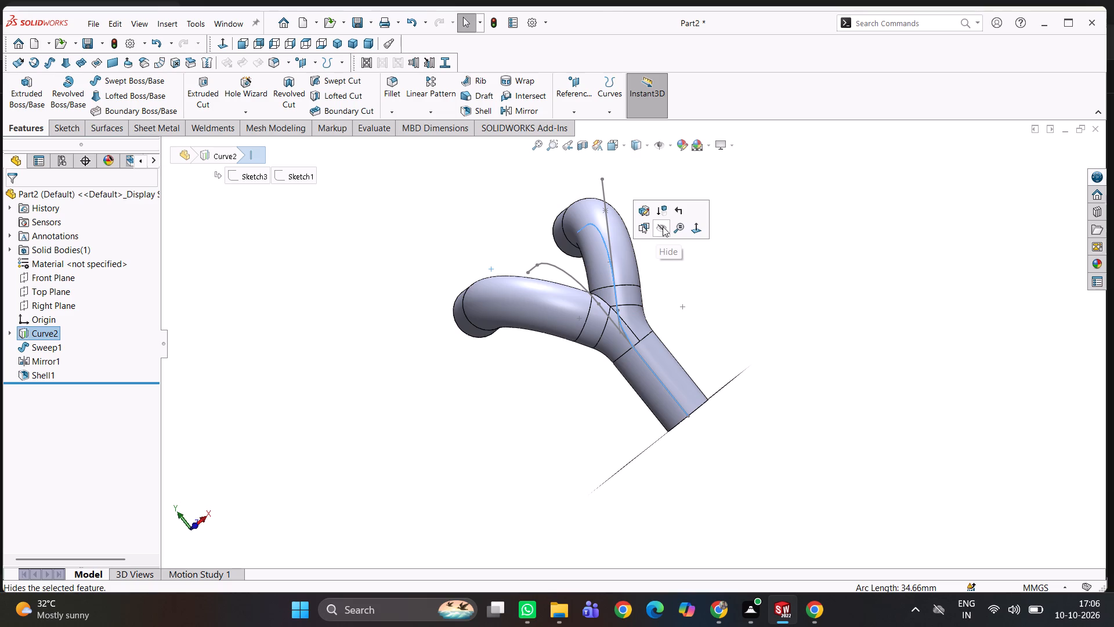
pyautogui.click(663, 226)
# Start a line sketch on the Right Plane, viewed normal to the plane.
pyautogui.moveTo(681, 310); pyautogui.dragTo(442, 385, button='middle')
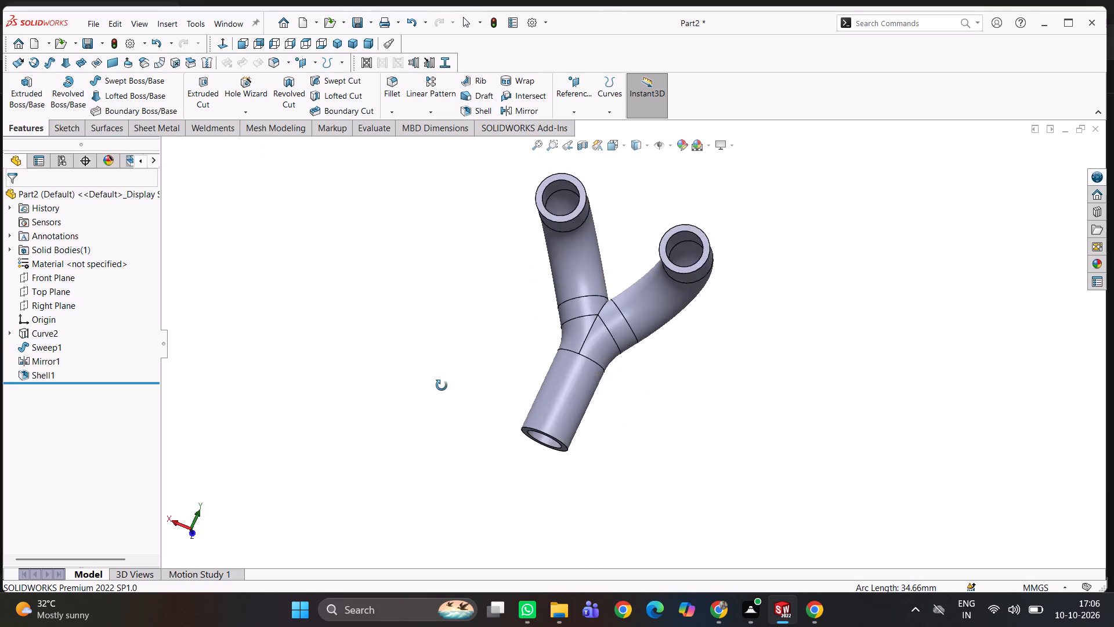
pyautogui.moveTo(442, 385); pyautogui.dragTo(330, 376, button='middle')
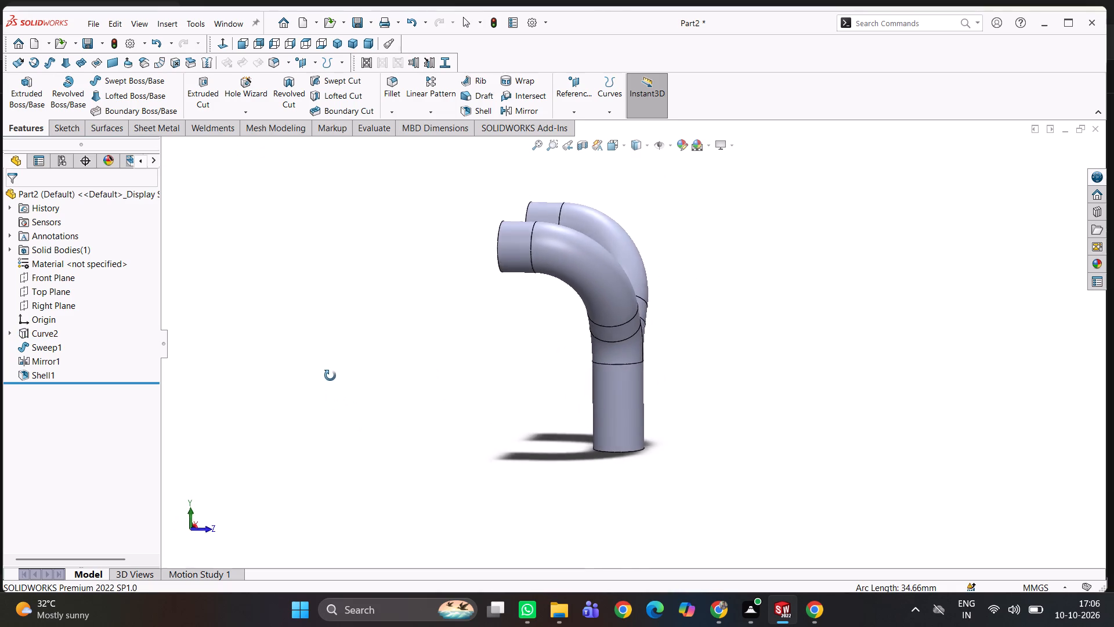
pyautogui.moveTo(330, 376); pyautogui.dragTo(322, 329, button='middle')
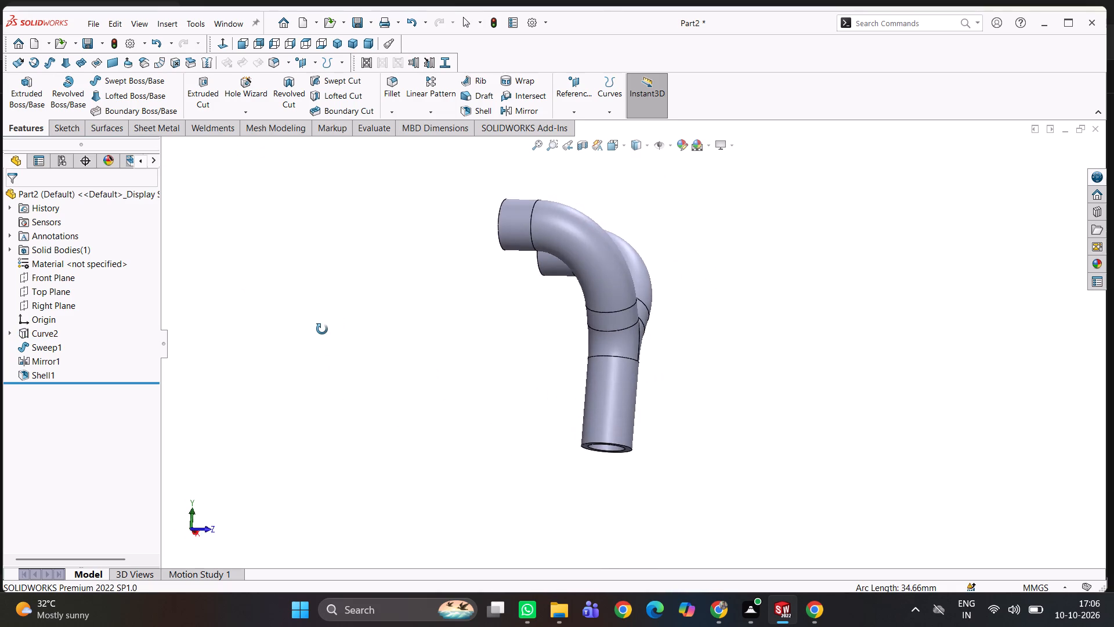
pyautogui.moveTo(322, 329); pyautogui.dragTo(301, 333, button='middle')
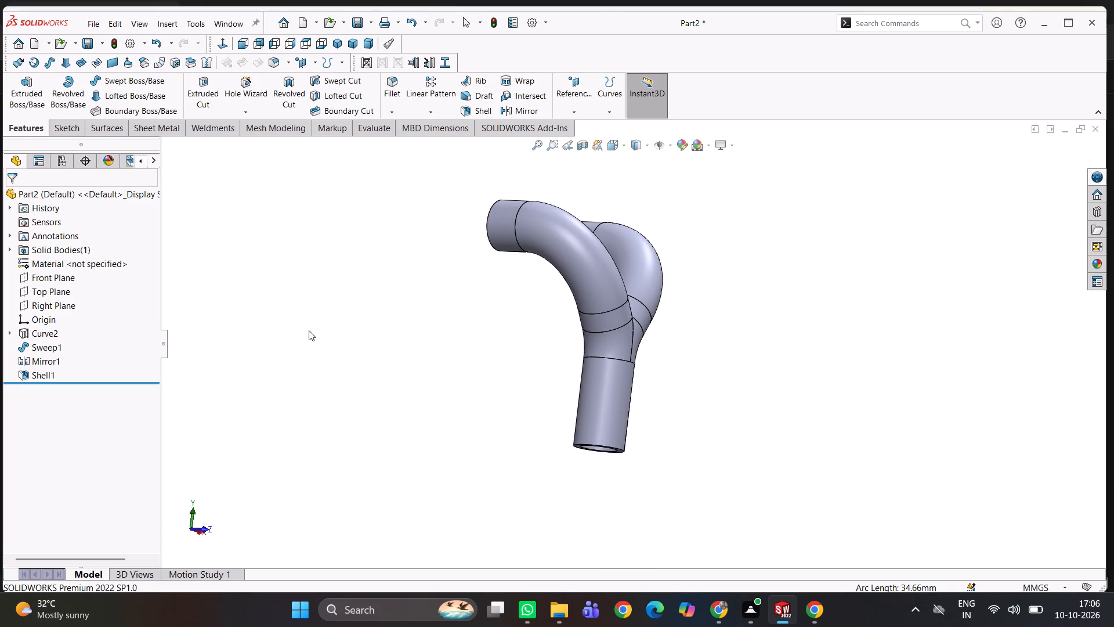
pyautogui.click(61, 303)
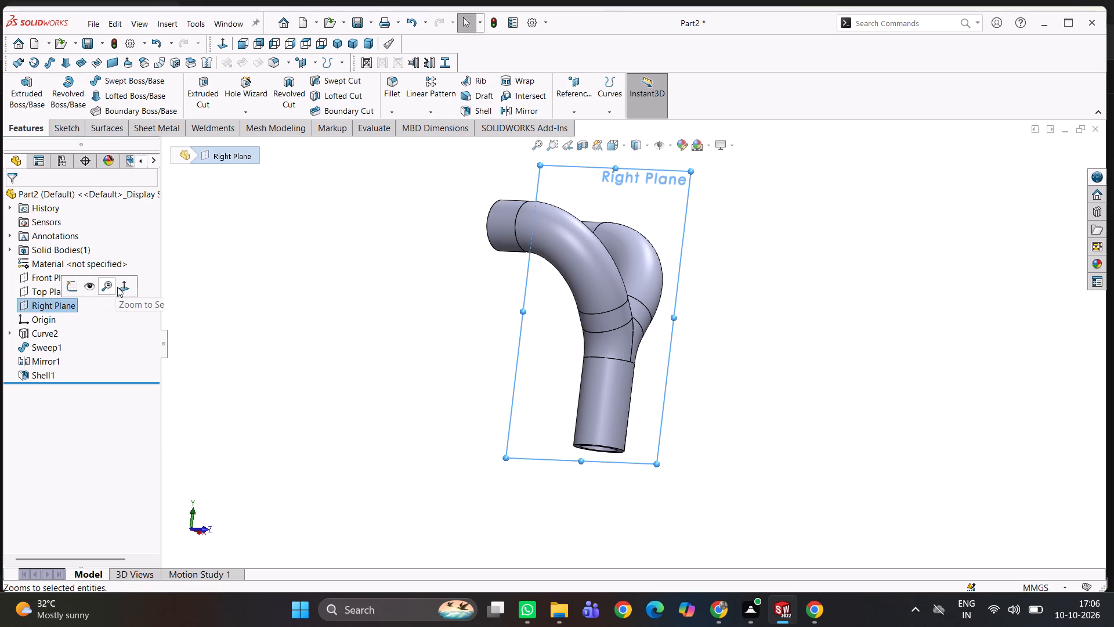
pyautogui.click(126, 286)
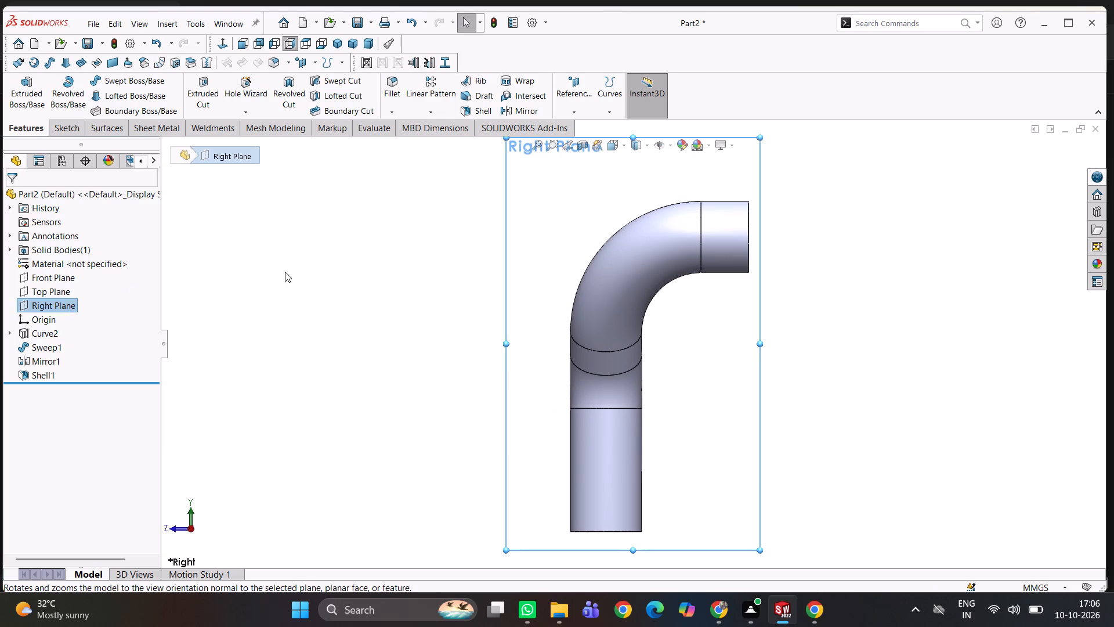
pyautogui.click(71, 132)
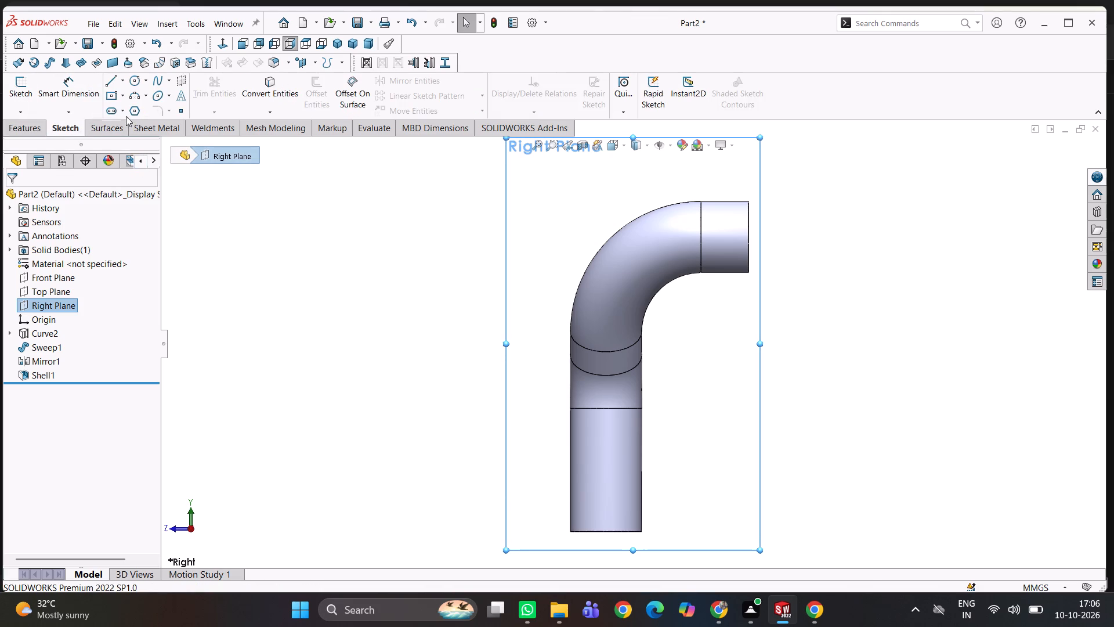
pyautogui.click(115, 81)
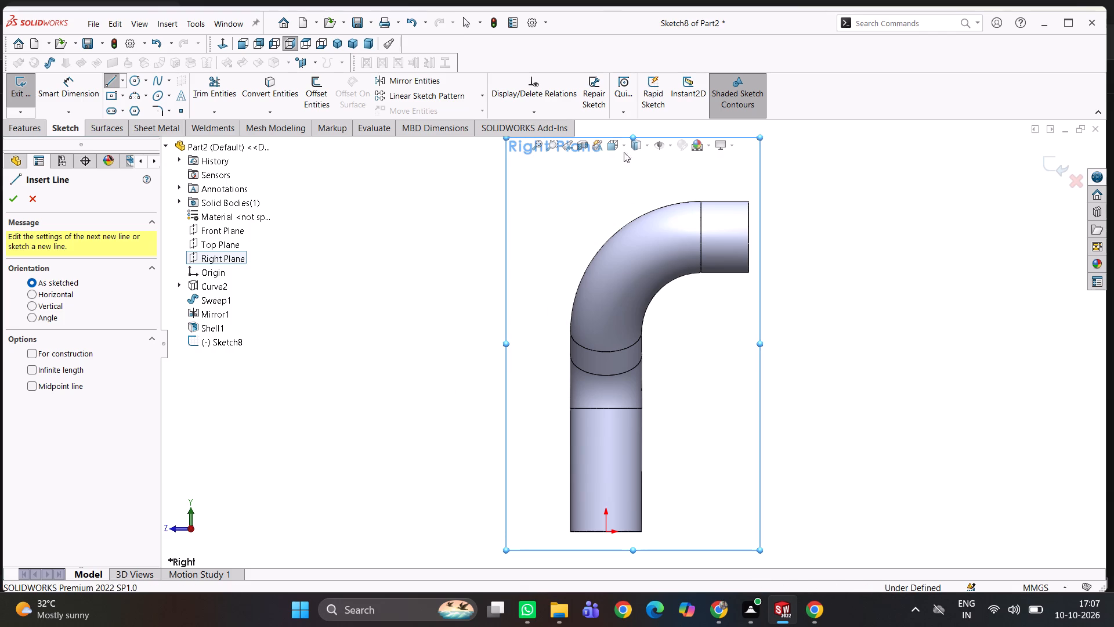
# Try the Wireframe display style on the pipe, and set it to Hidden Lines Visible.
pyautogui.click(643, 145)
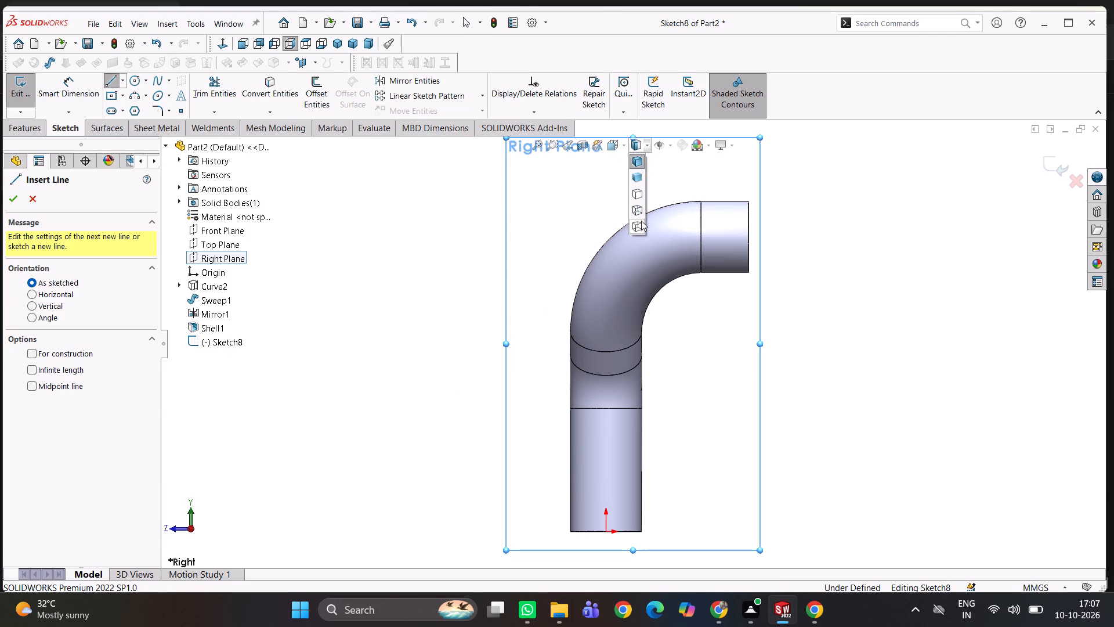
pyautogui.click(640, 224)
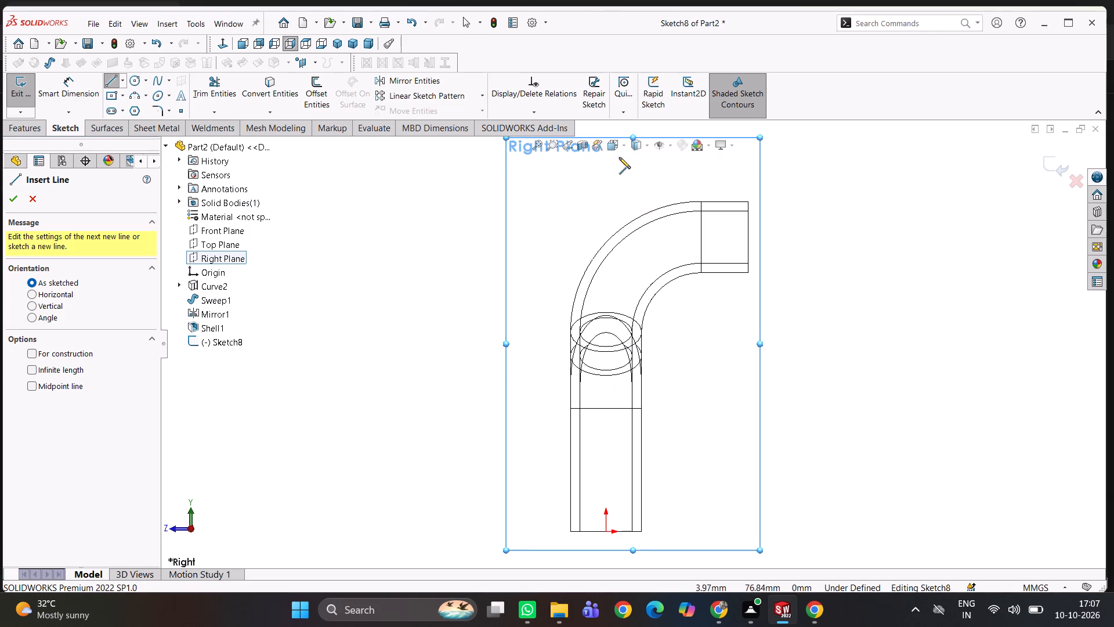
pyautogui.click(645, 146)
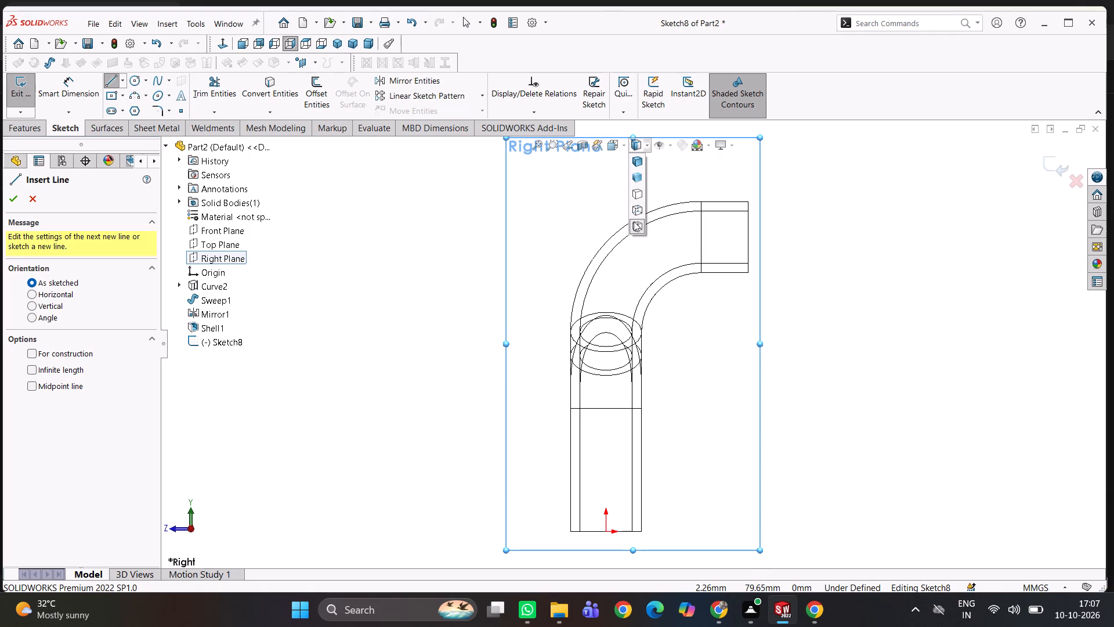
pyautogui.click(636, 212)
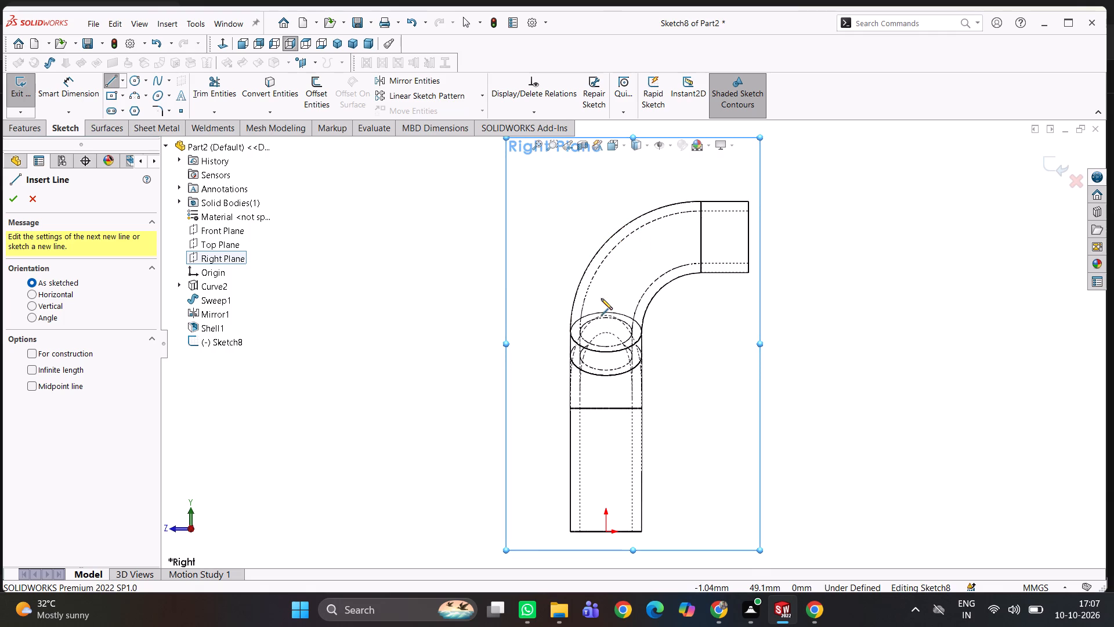
# Sketch lines from the stem's inner-wall end corner: about 4.8 mm up the wall, 7.5 mm outward horizontally and 1.8 mm down.
pyautogui.scroll(-3, 609, 424)
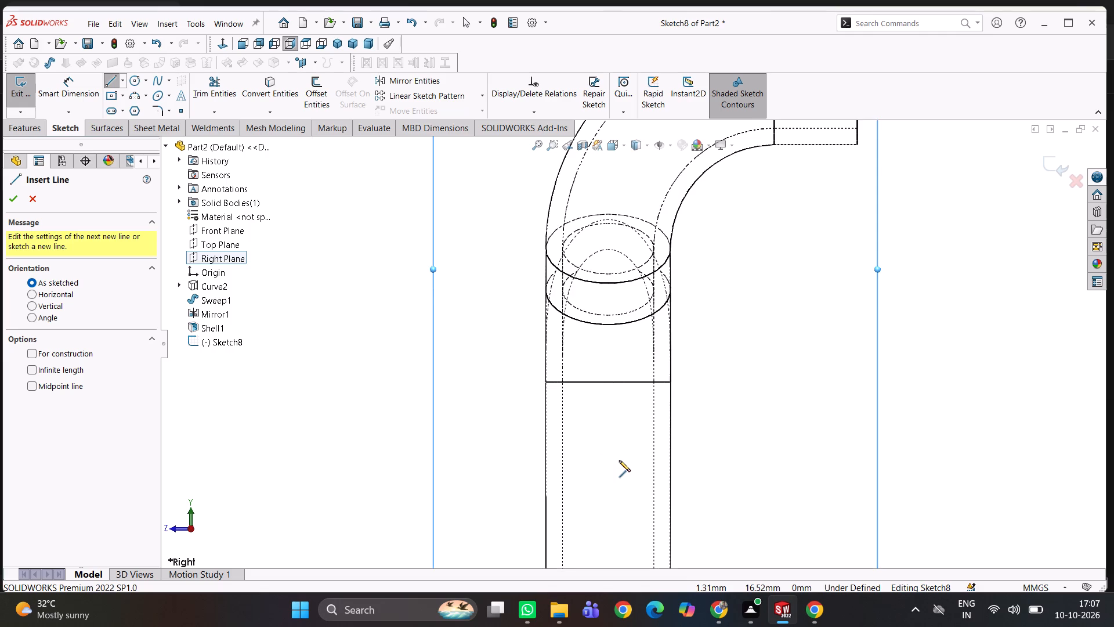
pyautogui.scroll(5, 619, 460)
pyautogui.scroll(-4, 597, 481)
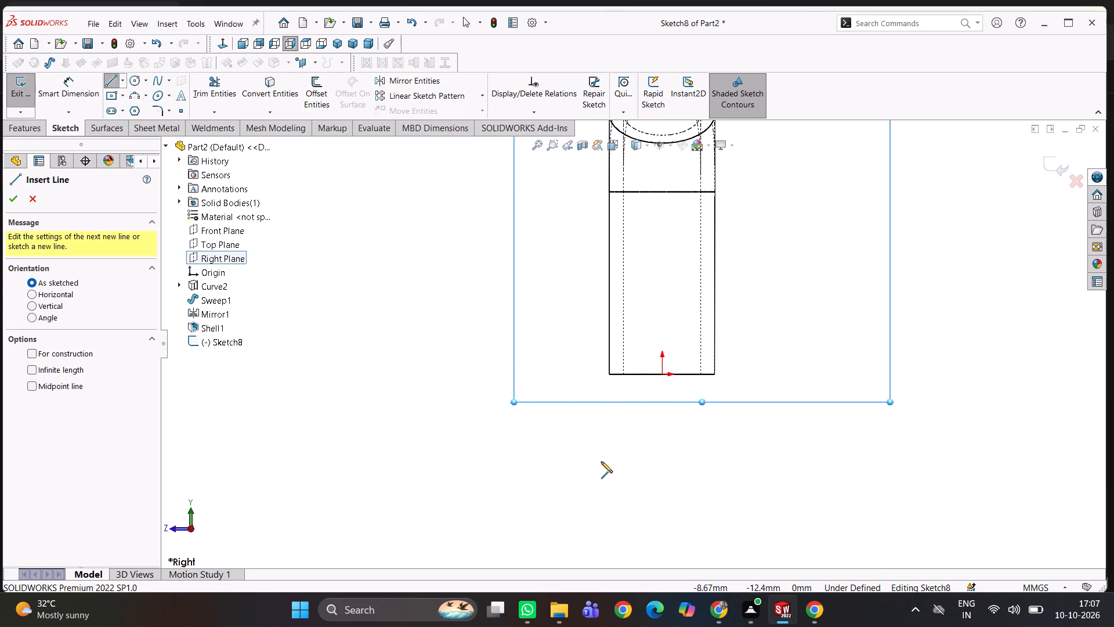
pyautogui.scroll(-2, 623, 411)
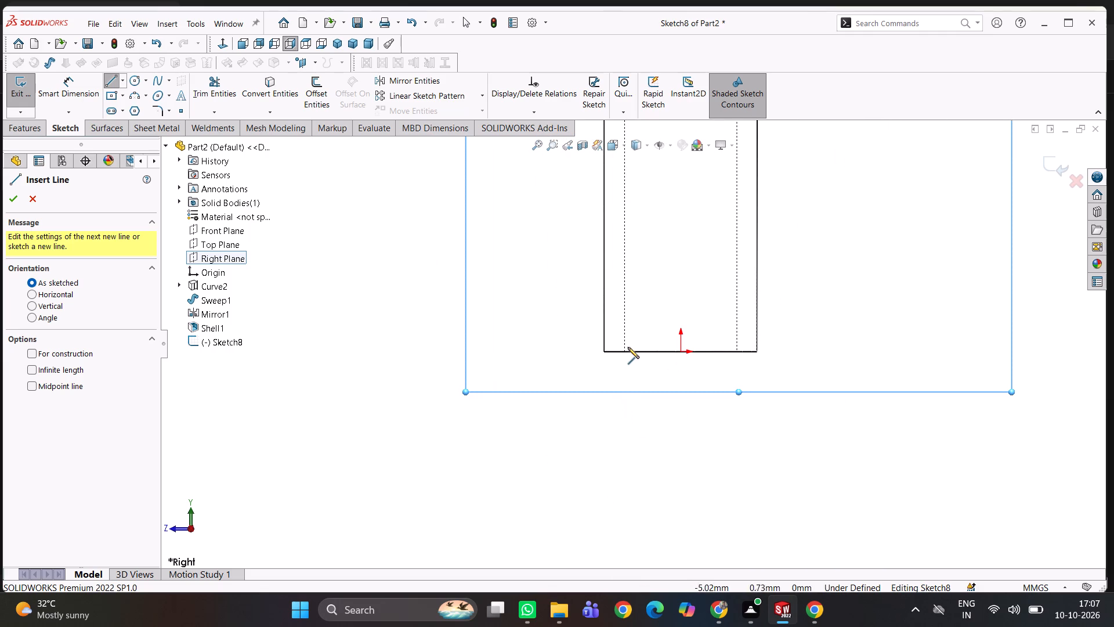
pyautogui.click(623, 351)
pyautogui.click(626, 303)
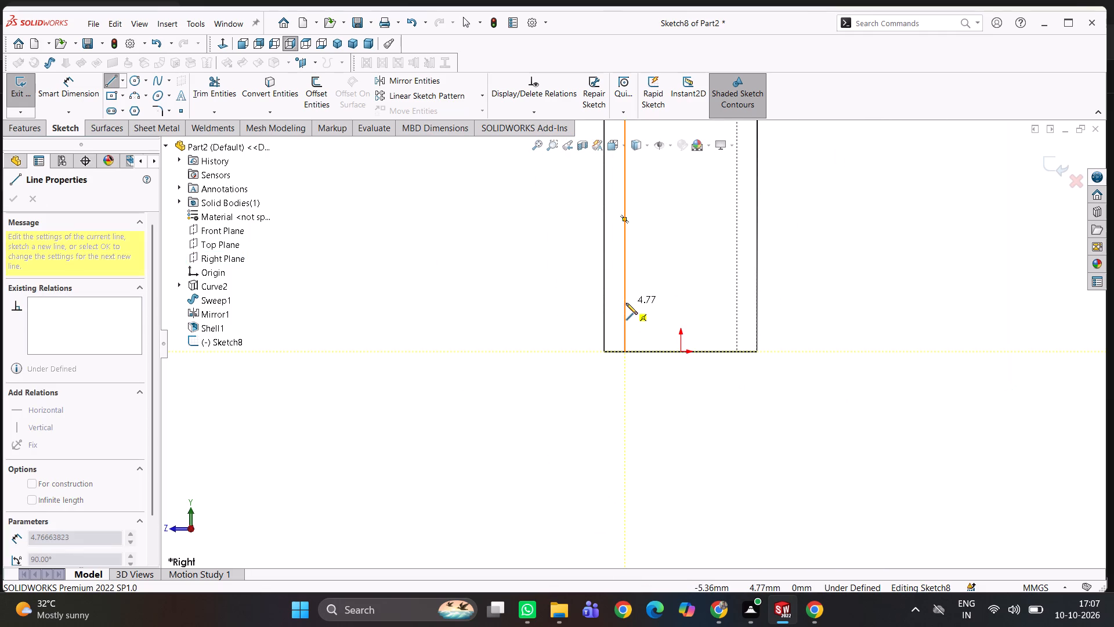
pyautogui.click(548, 305)
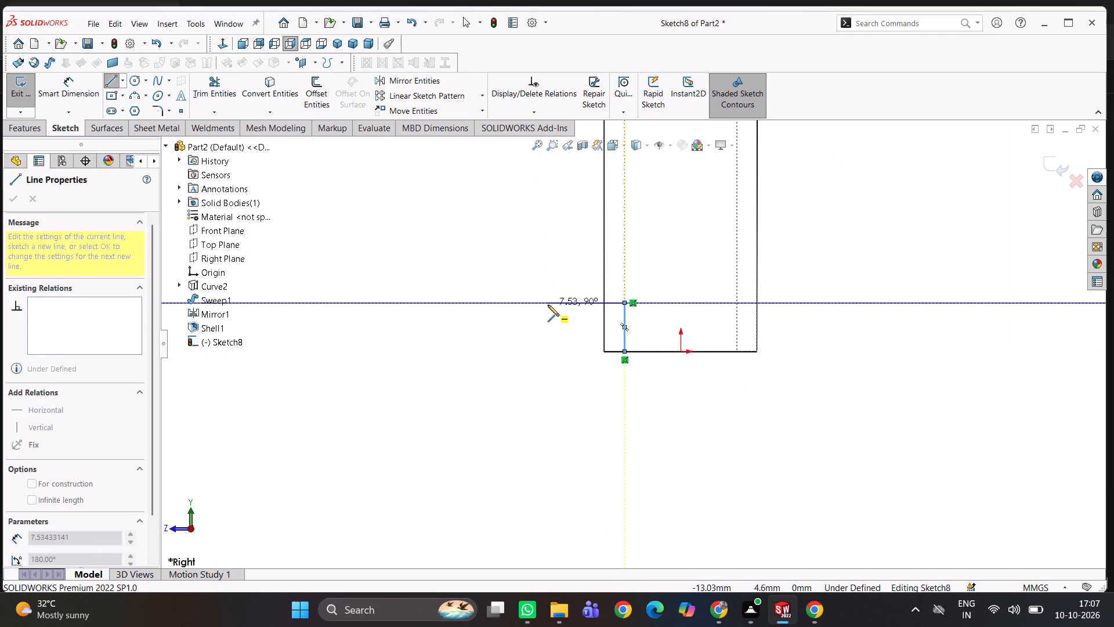
pyautogui.click(549, 322)
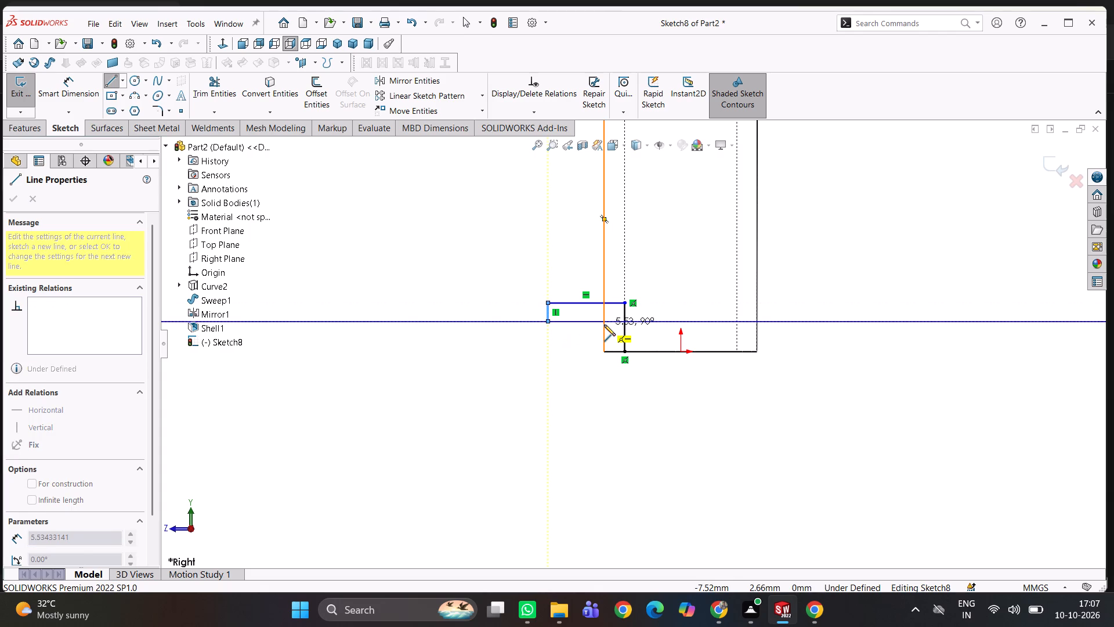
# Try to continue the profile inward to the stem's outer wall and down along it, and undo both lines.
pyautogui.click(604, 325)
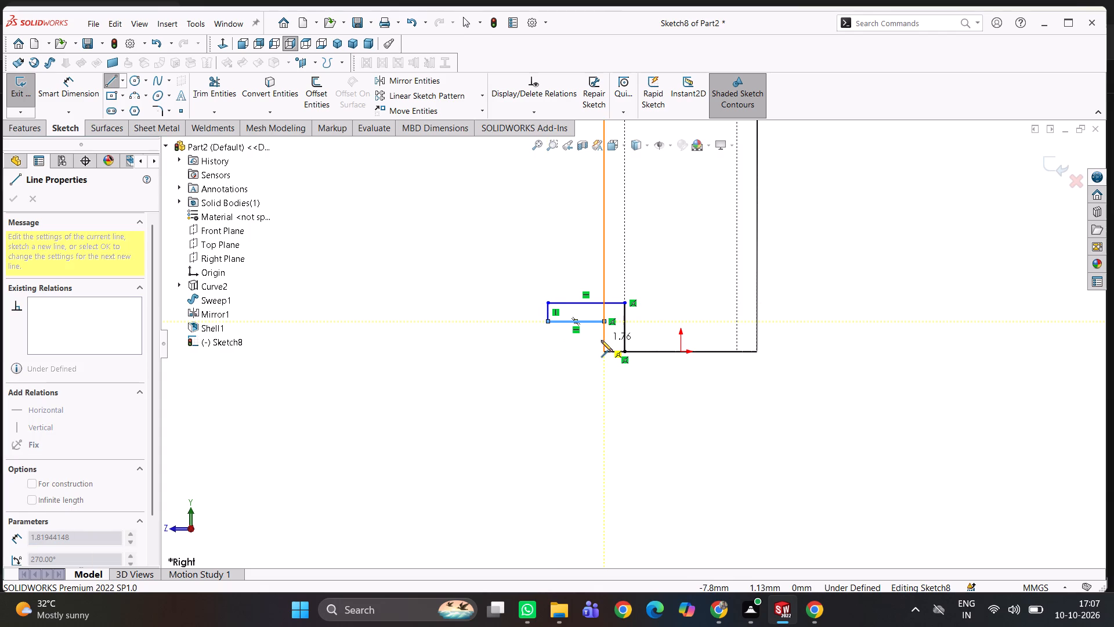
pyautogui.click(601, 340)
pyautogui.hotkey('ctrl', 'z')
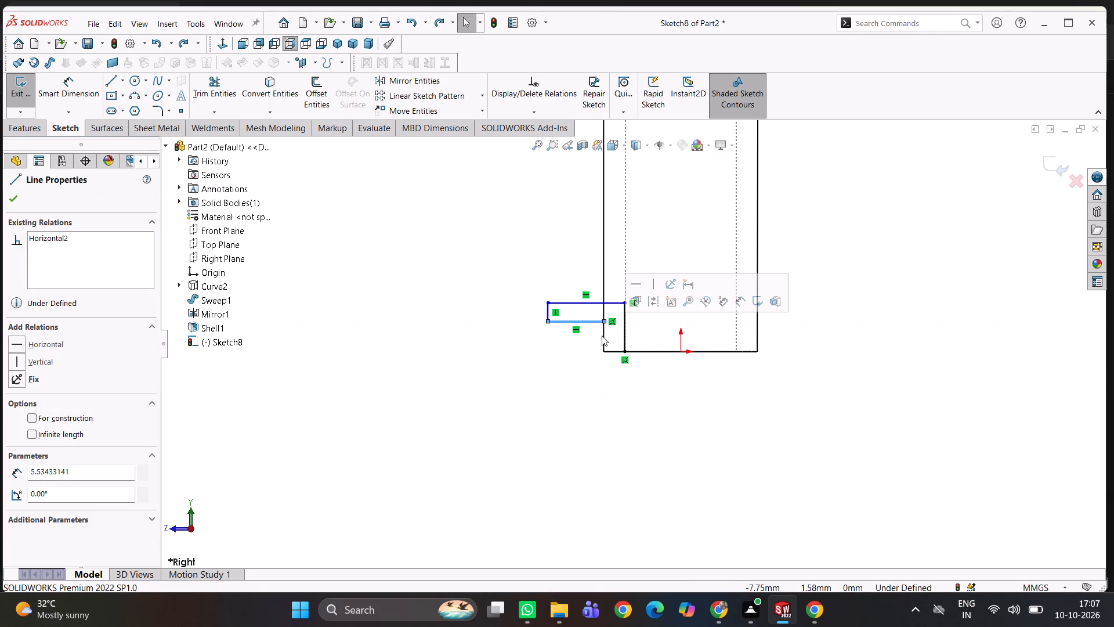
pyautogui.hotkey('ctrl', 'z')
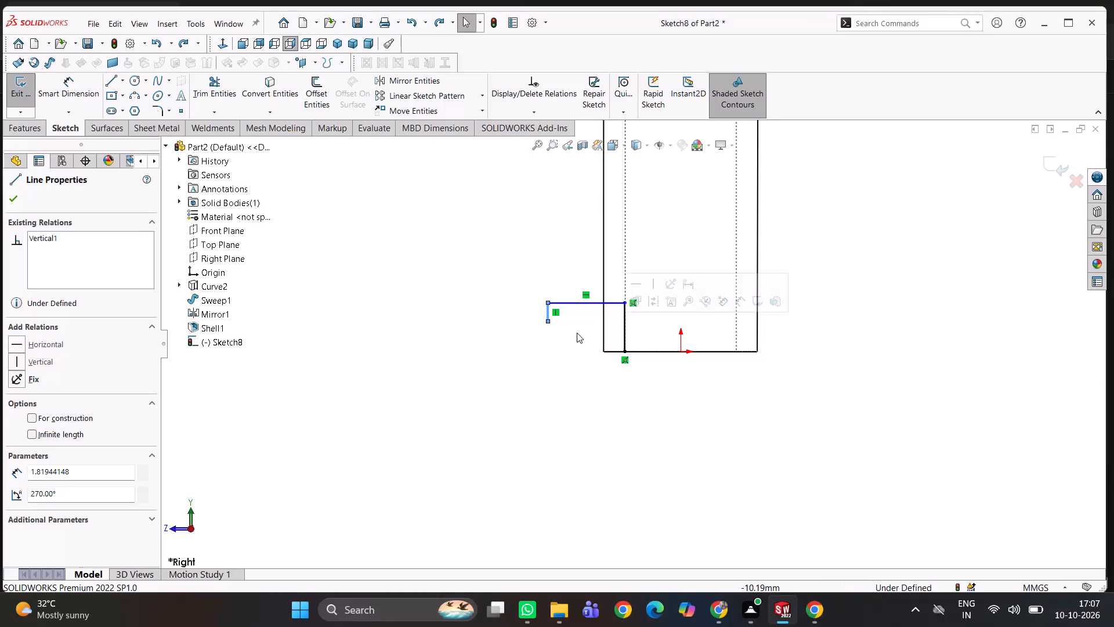
# Continue the profile about 4.2 mm inward, stopping short of the outer wall, and about 2.9 mm down to the stem's end level.
pyautogui.moveTo(478, 329); pyautogui.dragTo(364, 334)
pyautogui.moveTo(504, 356); pyautogui.dragTo(497, 356, button='right')
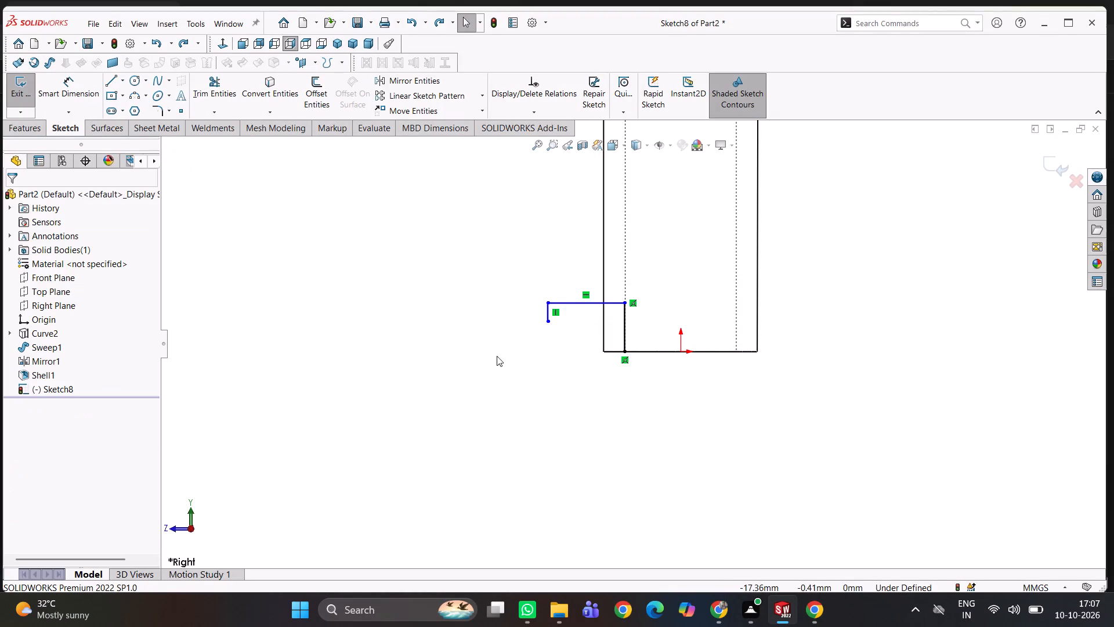
pyautogui.moveTo(497, 356); pyautogui.dragTo(424, 361, button='right')
pyautogui.click(550, 322)
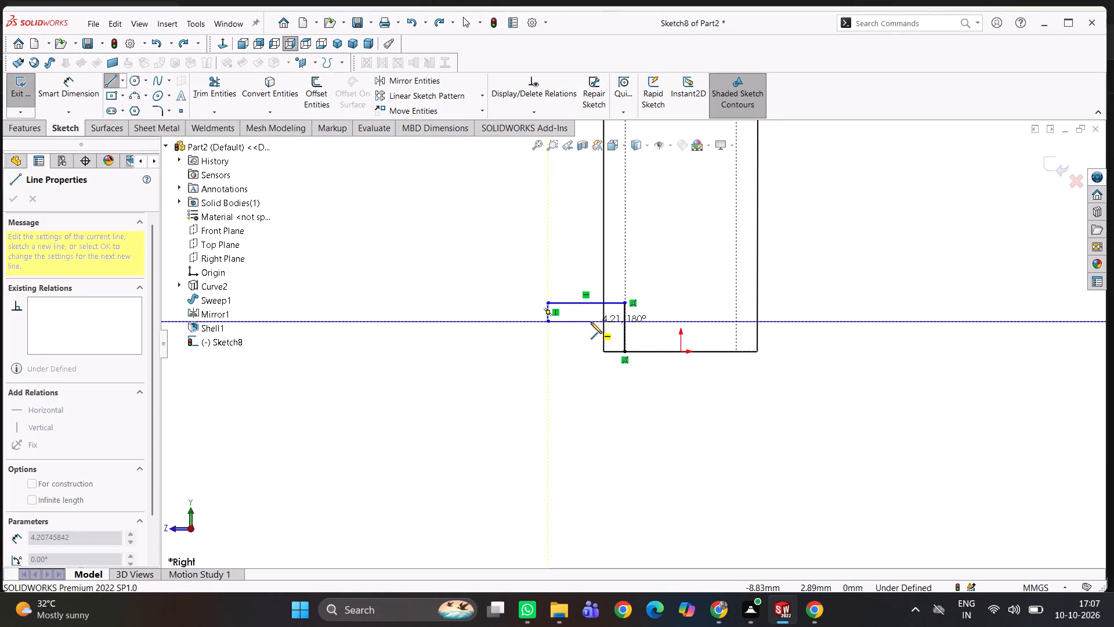
pyautogui.click(591, 322)
pyautogui.click(591, 355)
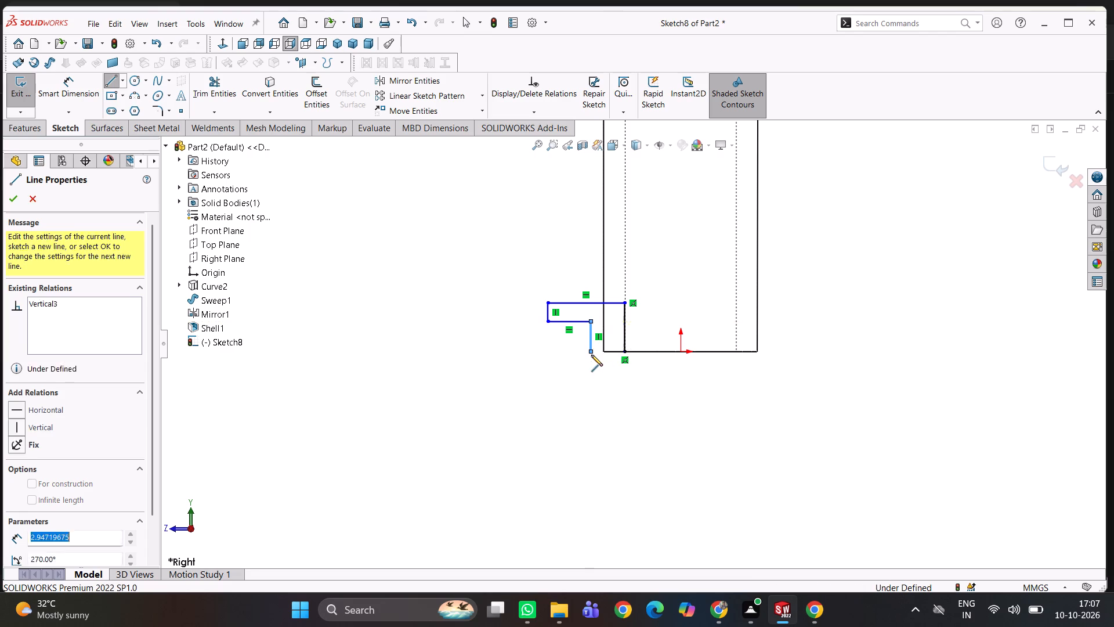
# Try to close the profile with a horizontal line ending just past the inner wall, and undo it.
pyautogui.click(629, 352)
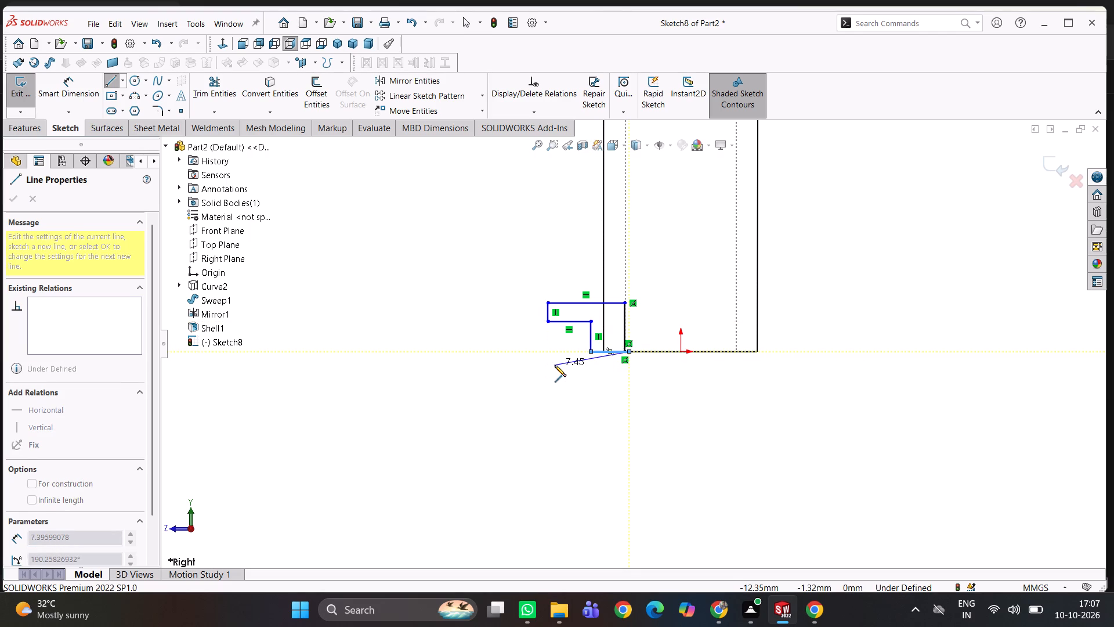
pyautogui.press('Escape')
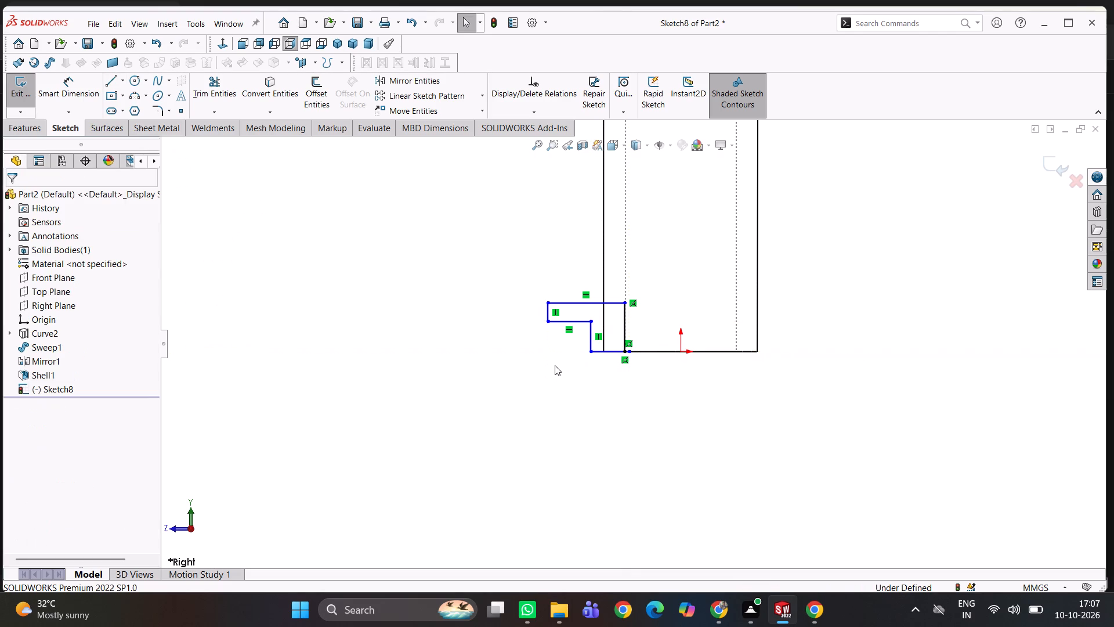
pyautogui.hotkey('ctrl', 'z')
# Close the stepped profile with a horizontal line about 3.3 mm long to its starting corner on the inner wall.
pyautogui.moveTo(483, 381); pyautogui.dragTo(433, 384)
pyautogui.moveTo(433, 384); pyautogui.dragTo(354, 390)
pyautogui.moveTo(522, 368); pyautogui.dragTo(416, 373, button='right')
pyautogui.click(590, 352)
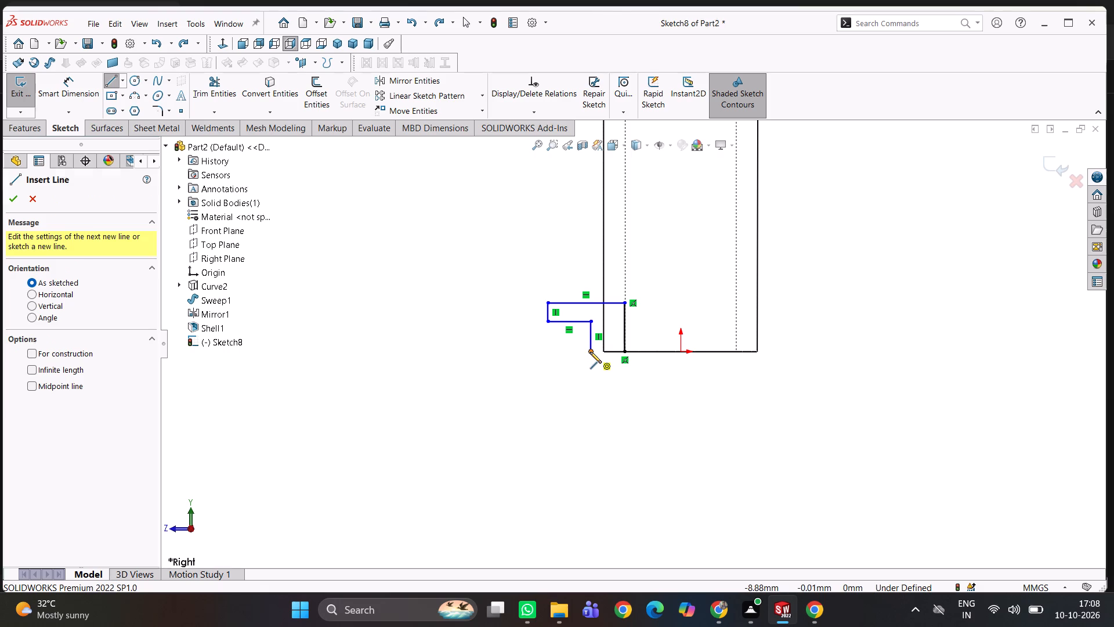
pyautogui.click(623, 350)
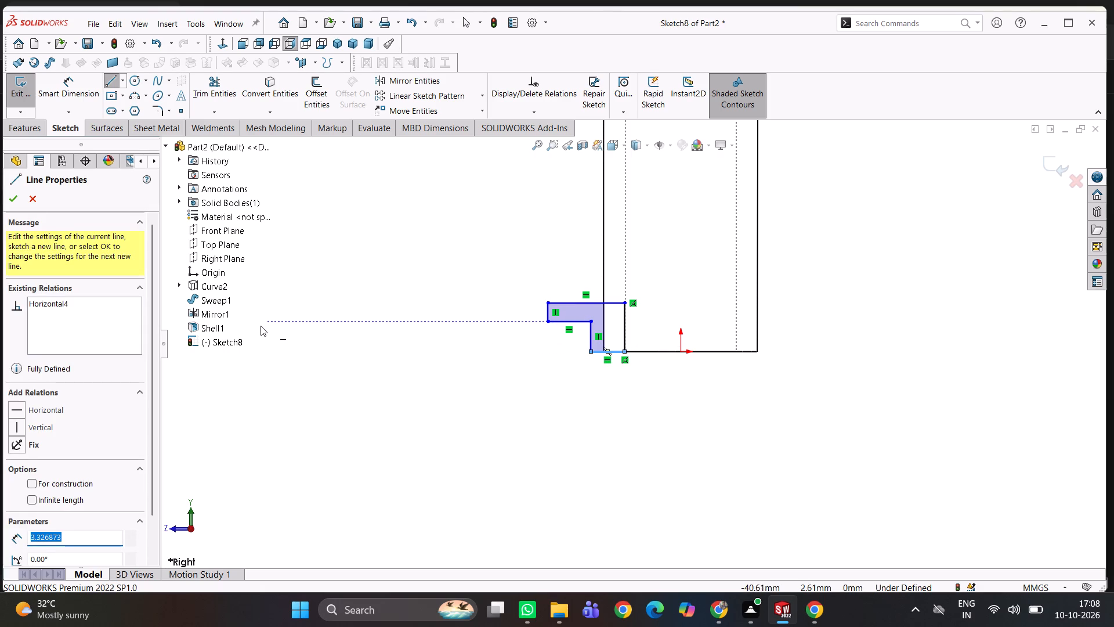
pyautogui.click(15, 194)
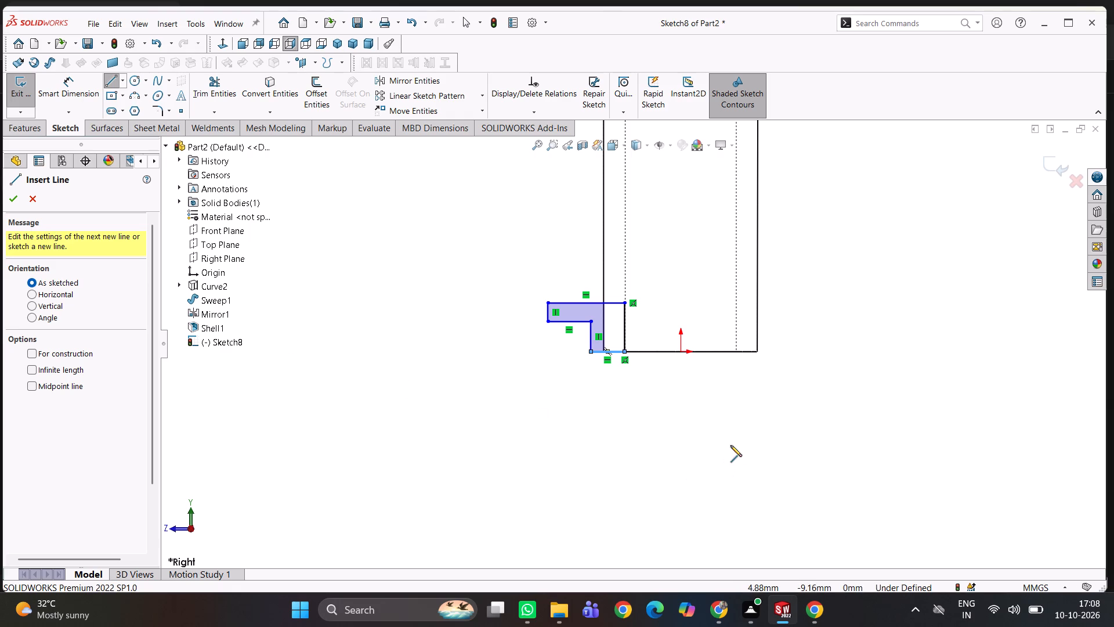
# Draw a vertical construction line about 10 mm long from the origin along the stem's axis.
pyautogui.click(681, 348)
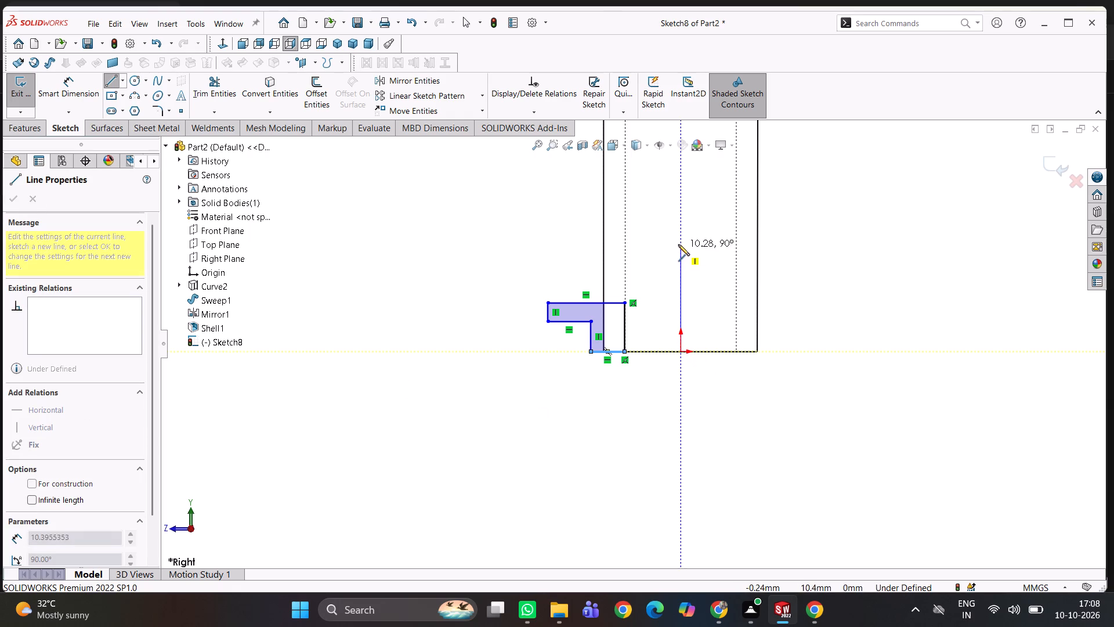
pyautogui.click(679, 242)
pyautogui.rightClick(692, 246)
pyautogui.click(720, 228)
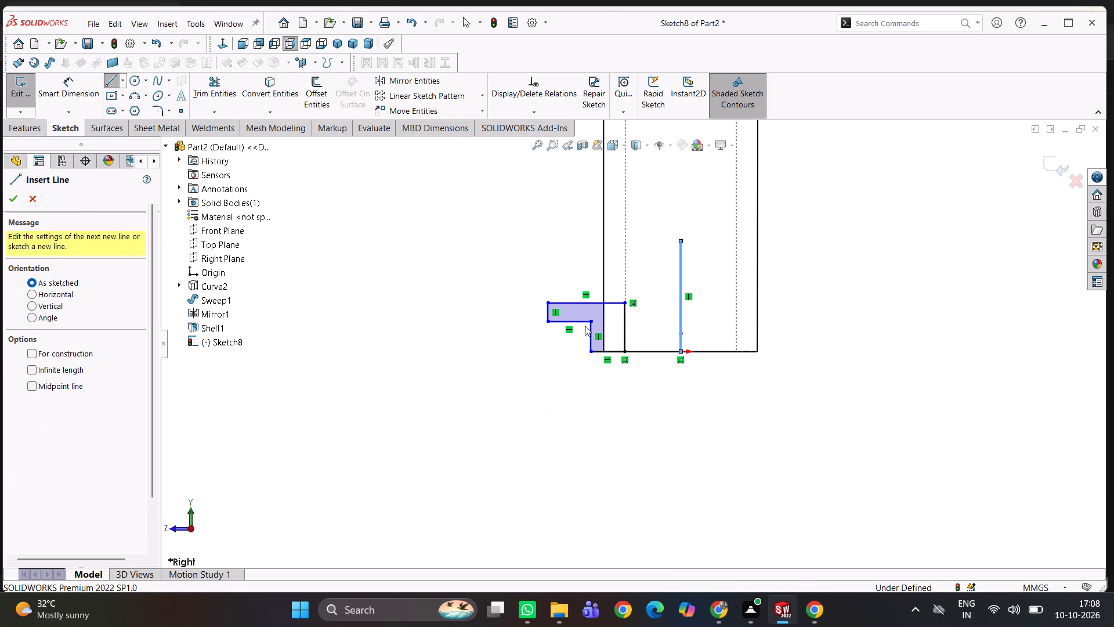
# Dimension the vertical edge of the flange profile's lower step at 4 mm.
pyautogui.moveTo(566, 379); pyautogui.dragTo(553, 301, button='right')
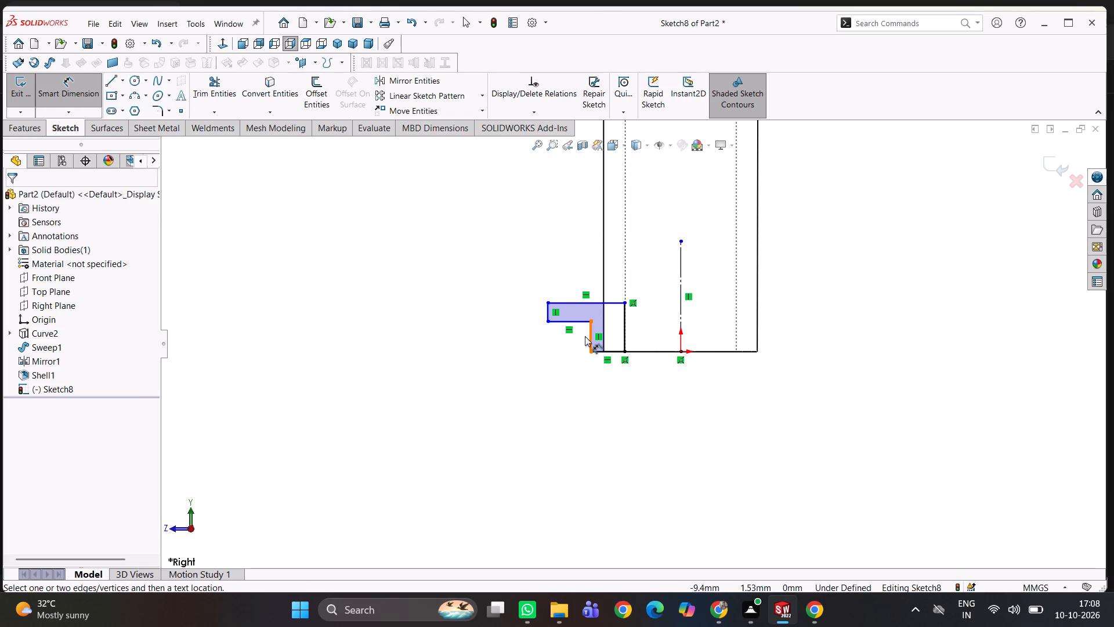
pyautogui.click(589, 336)
pyautogui.click(521, 351)
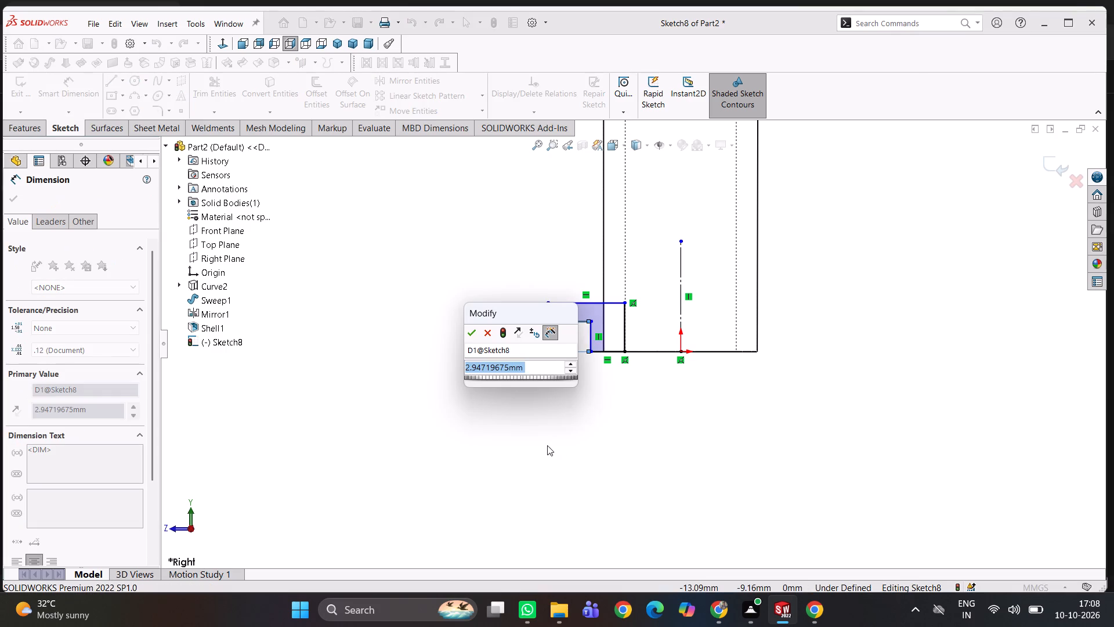
pyautogui.press('4')
pyautogui.press('Return')
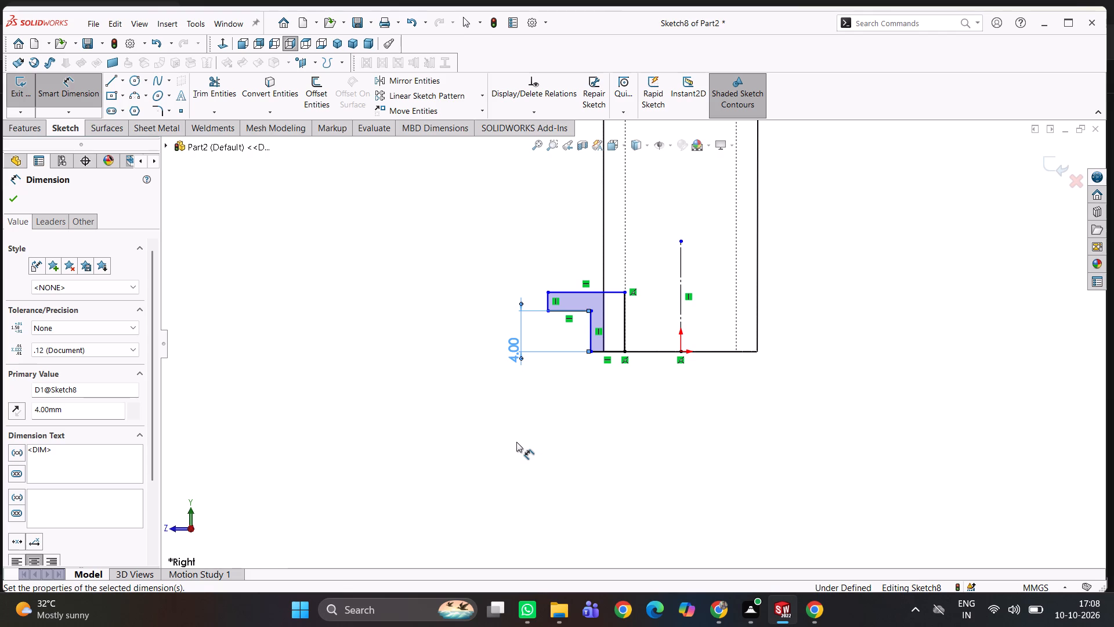
# Dimension the profile's overall height between its bottom and top horizontal lines at 9 mm.
pyautogui.click(602, 351)
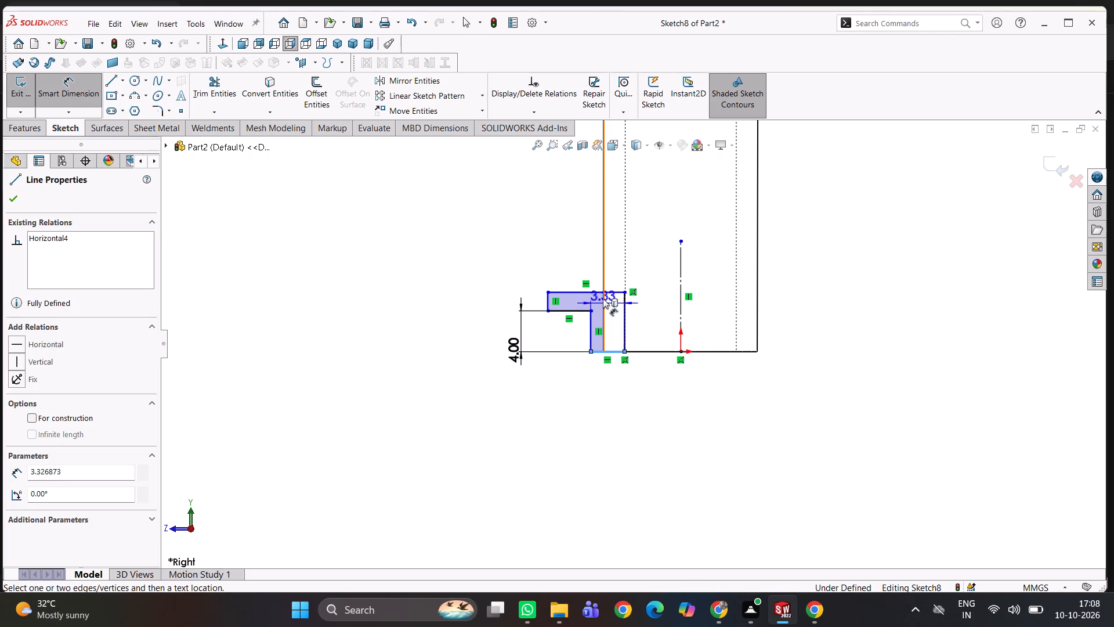
pyautogui.click(605, 290)
pyautogui.click(475, 289)
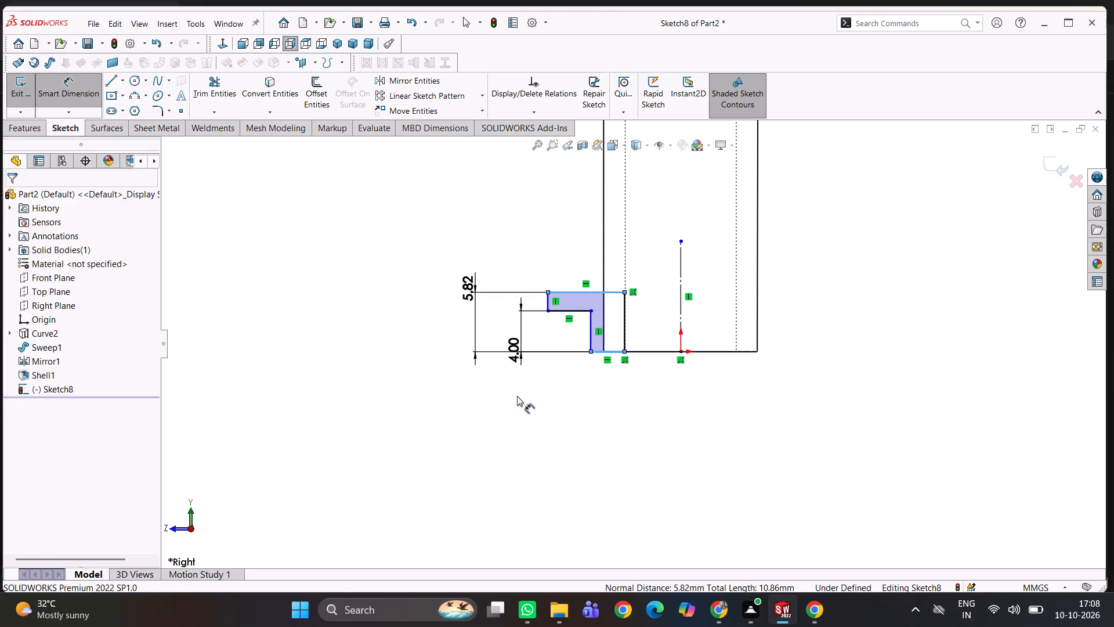
pyautogui.press('9')
pyautogui.press('Return')
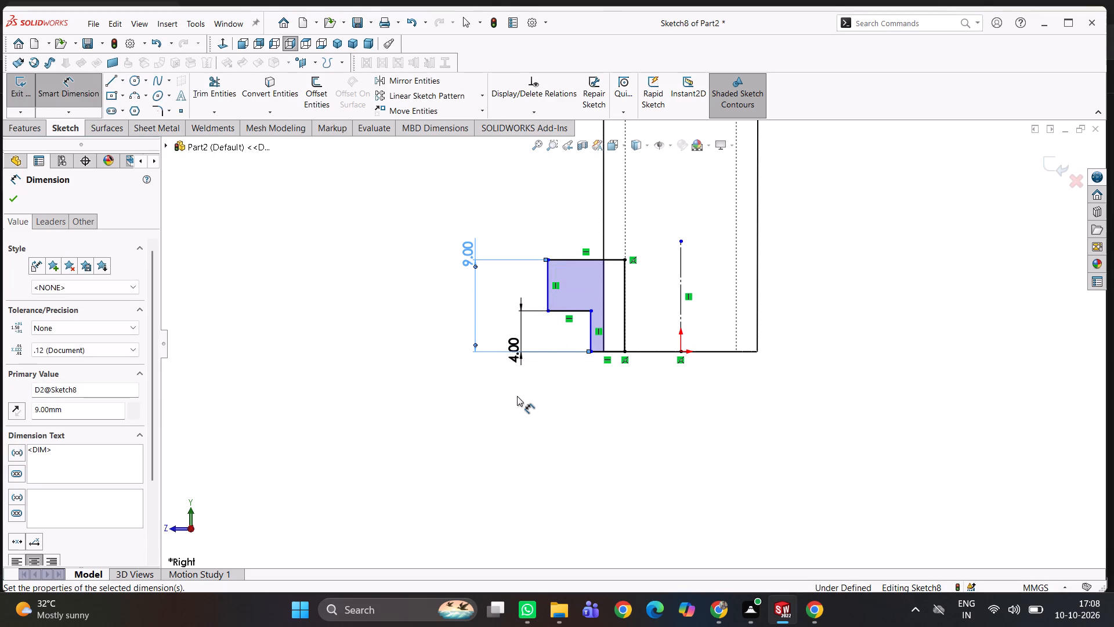
# Dimension the profile's outermost vertical edge at 25/2 (12.5 mm) from the centreline.
pyautogui.click(549, 287)
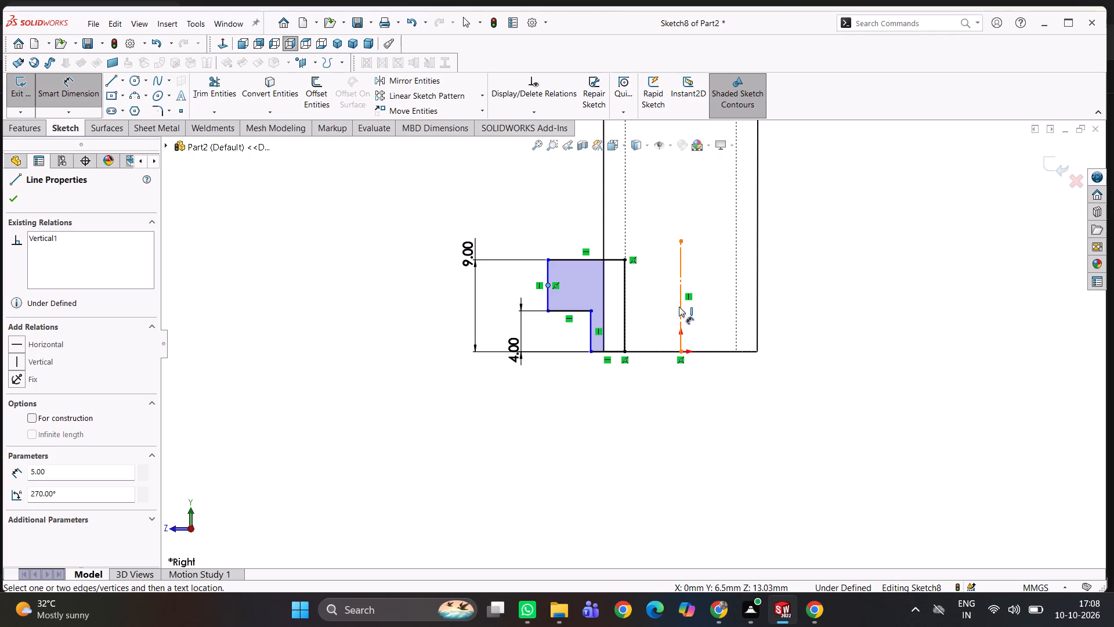
pyautogui.click(679, 307)
pyautogui.click(657, 439)
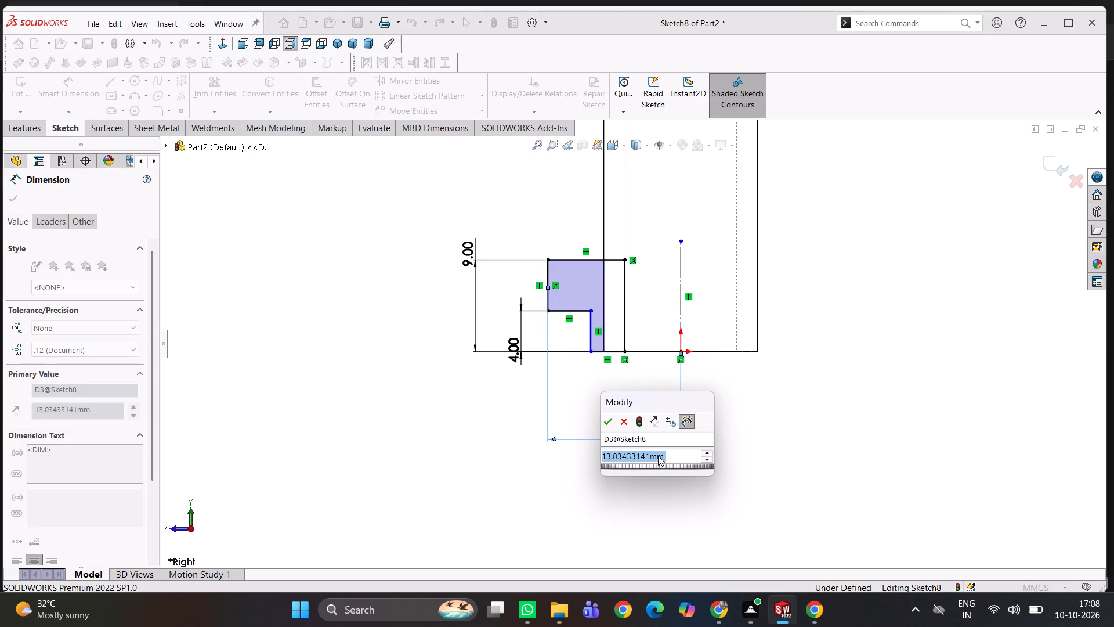
pyautogui.write('25')
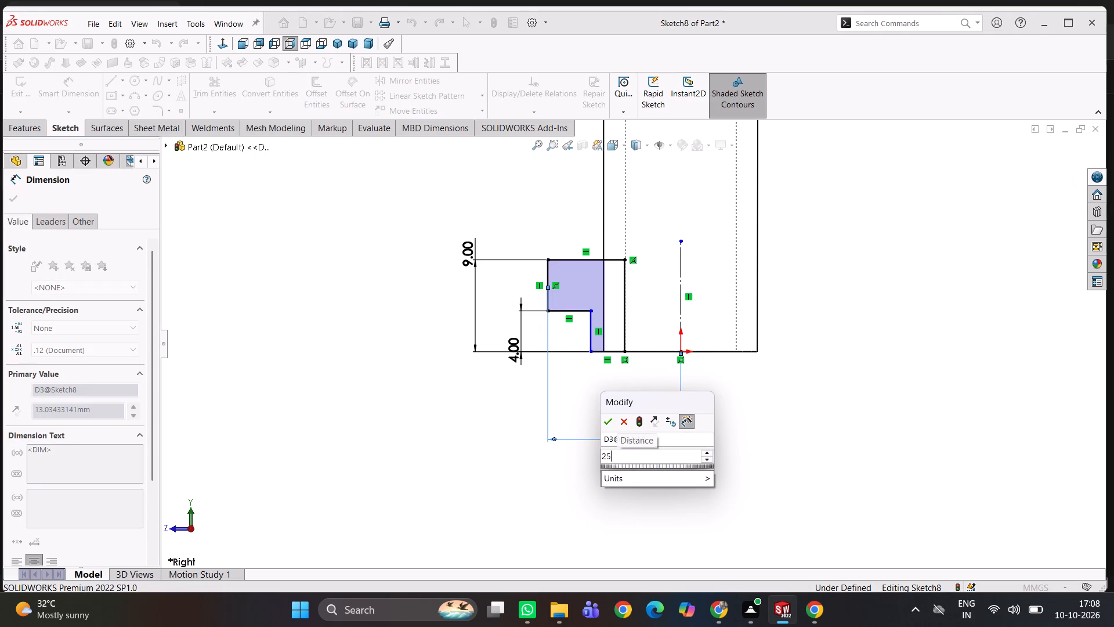
pyautogui.write('/2')
pyautogui.press('Return')
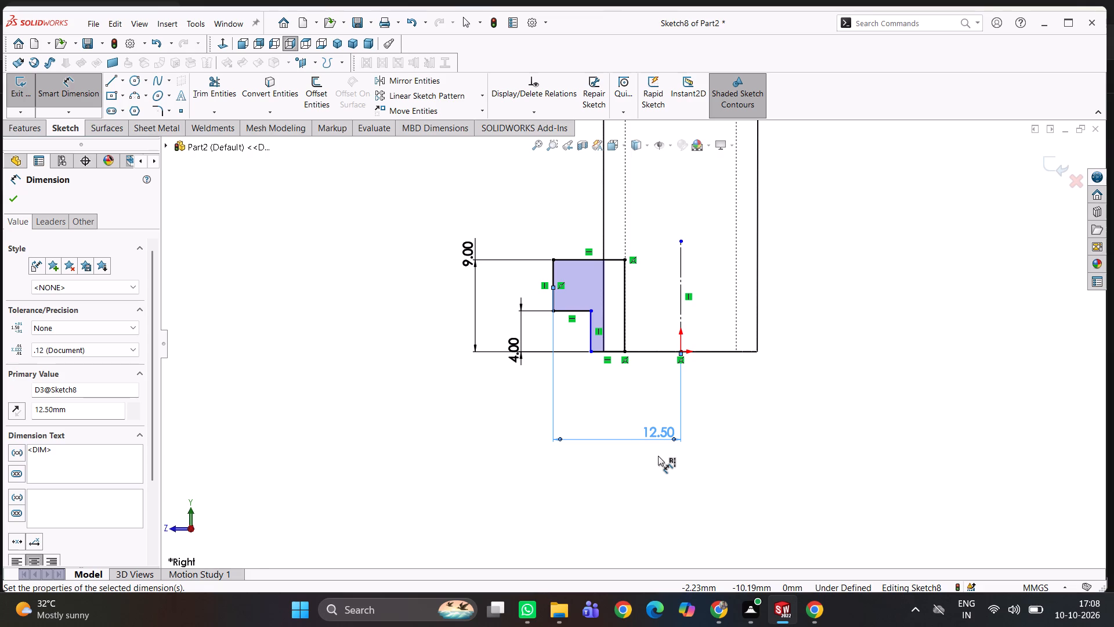
# Dimension the lower step's vertical edge at 10 mm from the centreline.
pyautogui.click(590, 341)
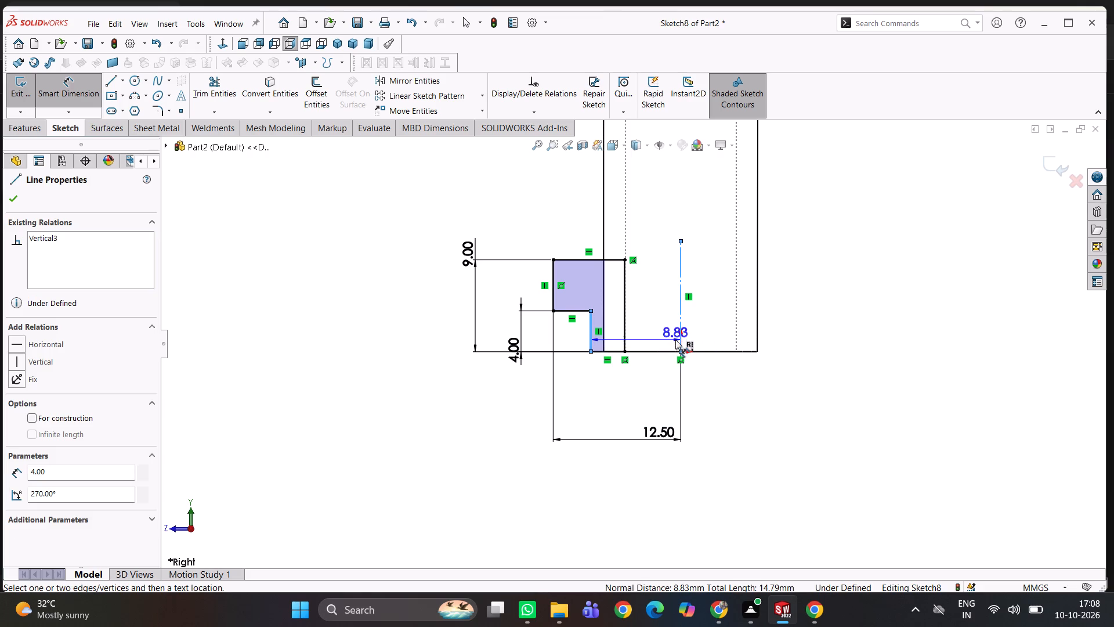
pyautogui.click(646, 403)
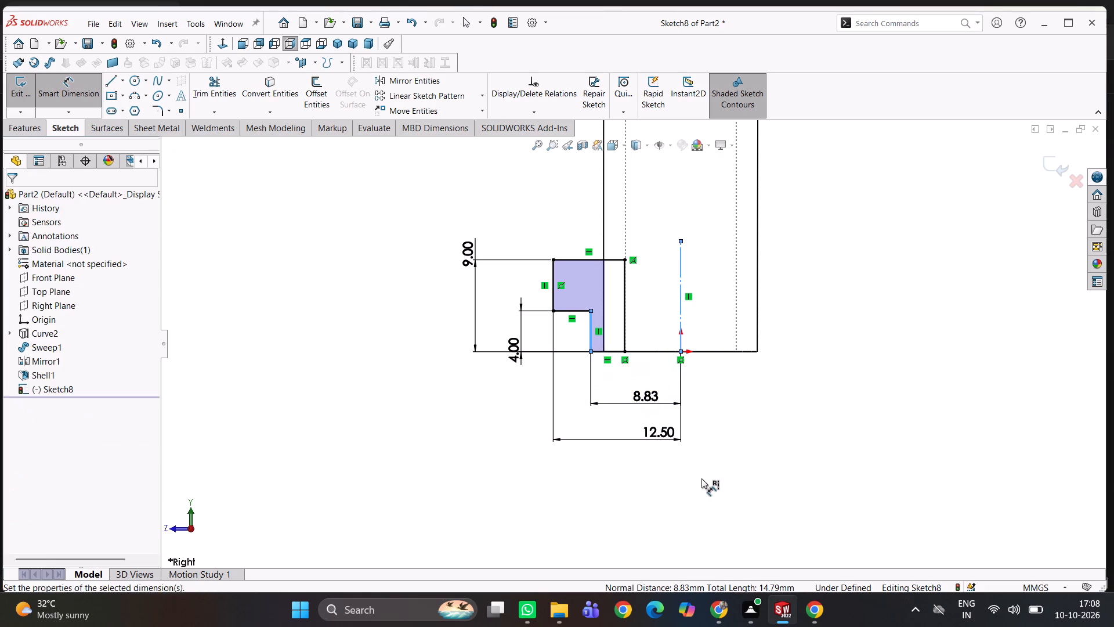
pyautogui.write('10')
pyautogui.press('Return')
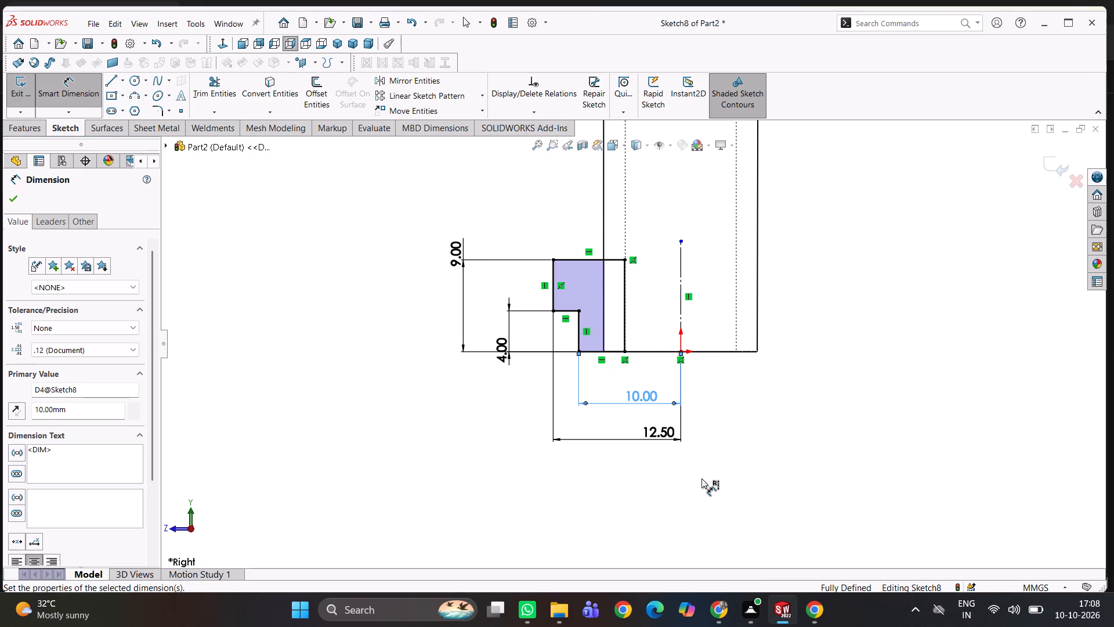
# Revolve the flange profile 360° about the centreline as a boss merged with the stem.
pyautogui.click(28, 129)
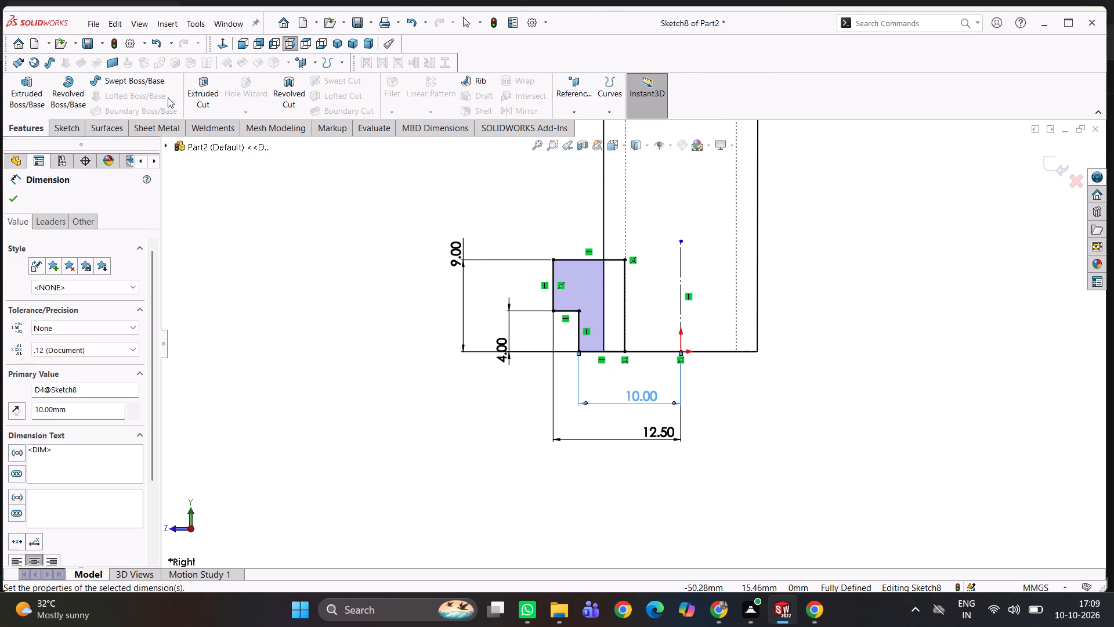
pyautogui.click(64, 85)
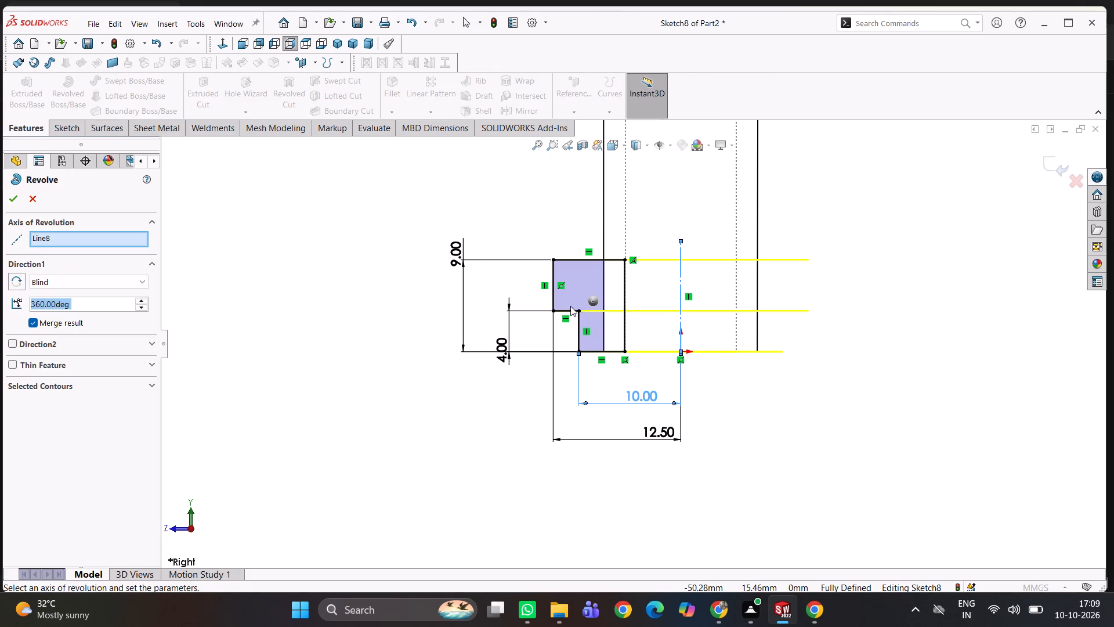
pyautogui.click(14, 202)
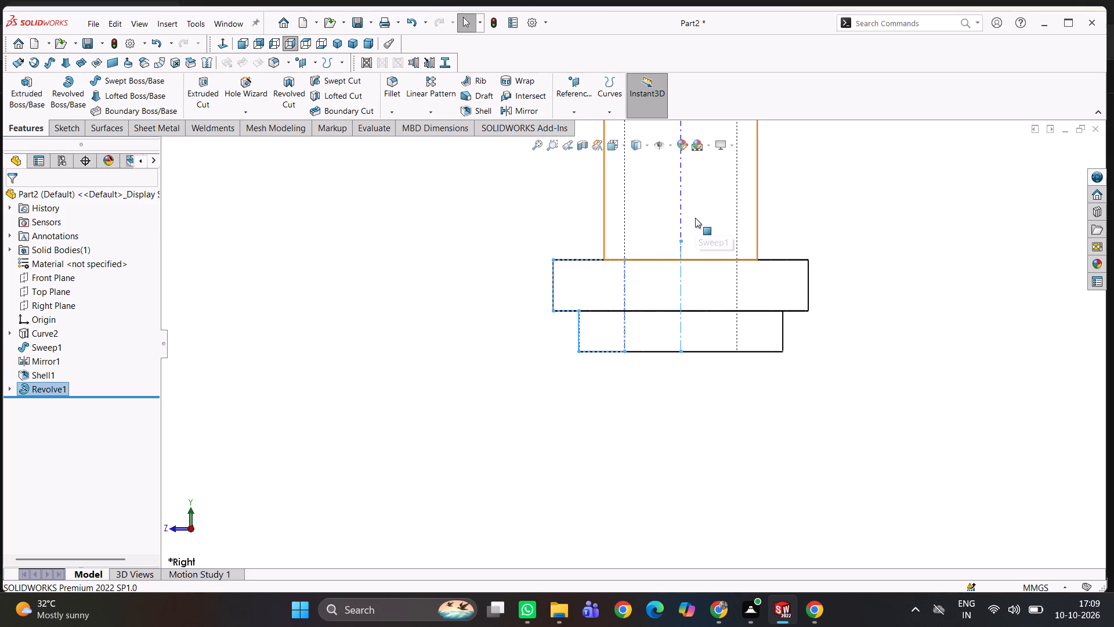
# Set the model's display style to Shaded With Edges.
pyautogui.click(645, 142)
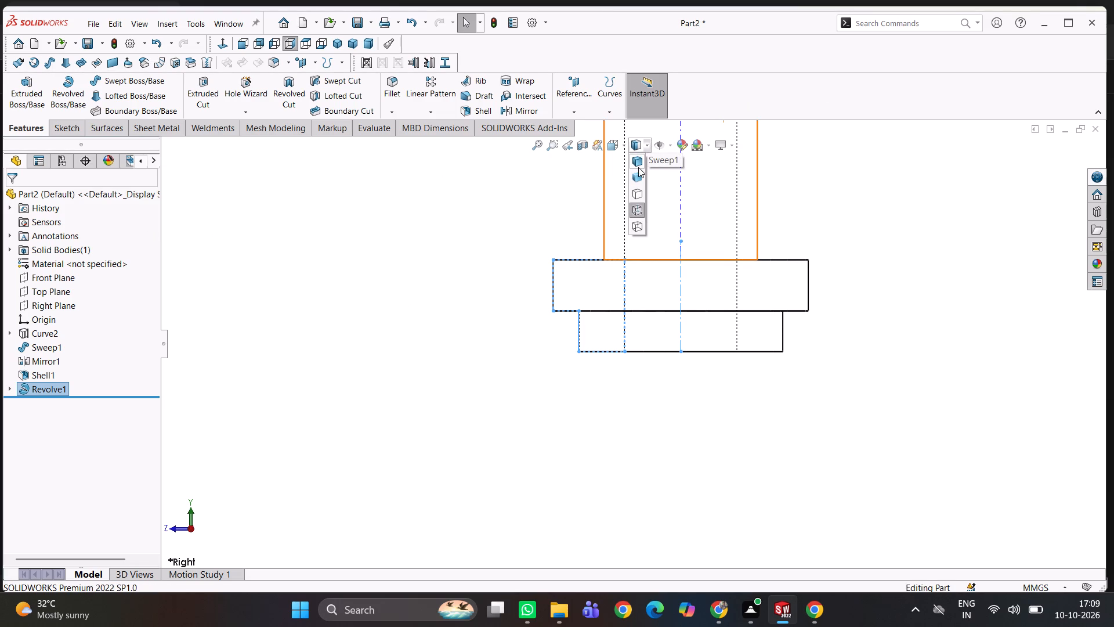
pyautogui.click(638, 163)
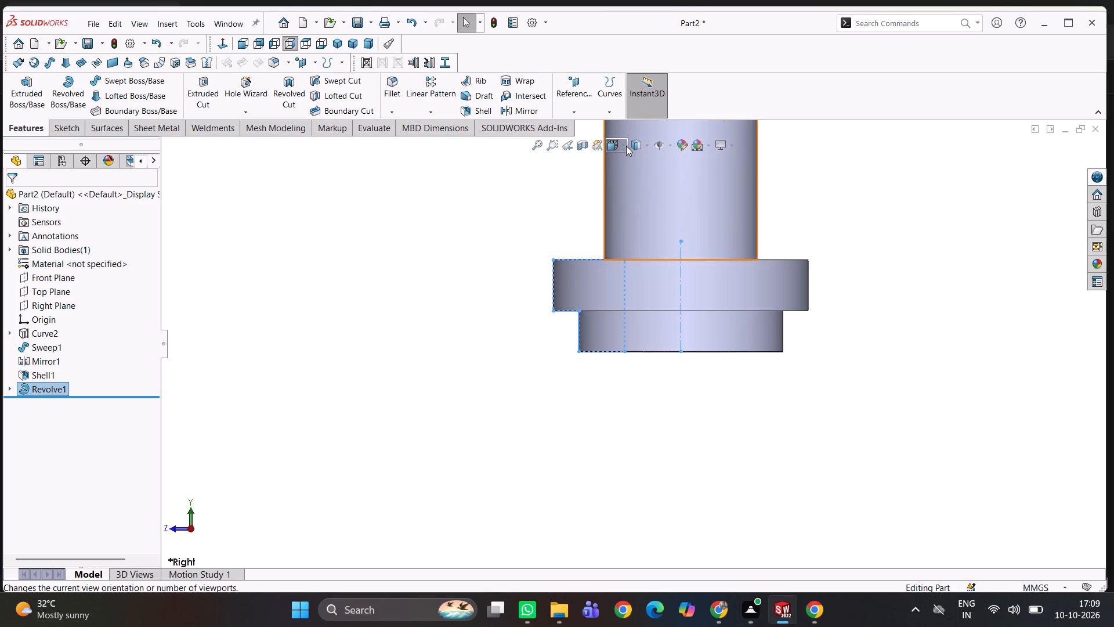
pyautogui.click(646, 144)
pyautogui.click(640, 173)
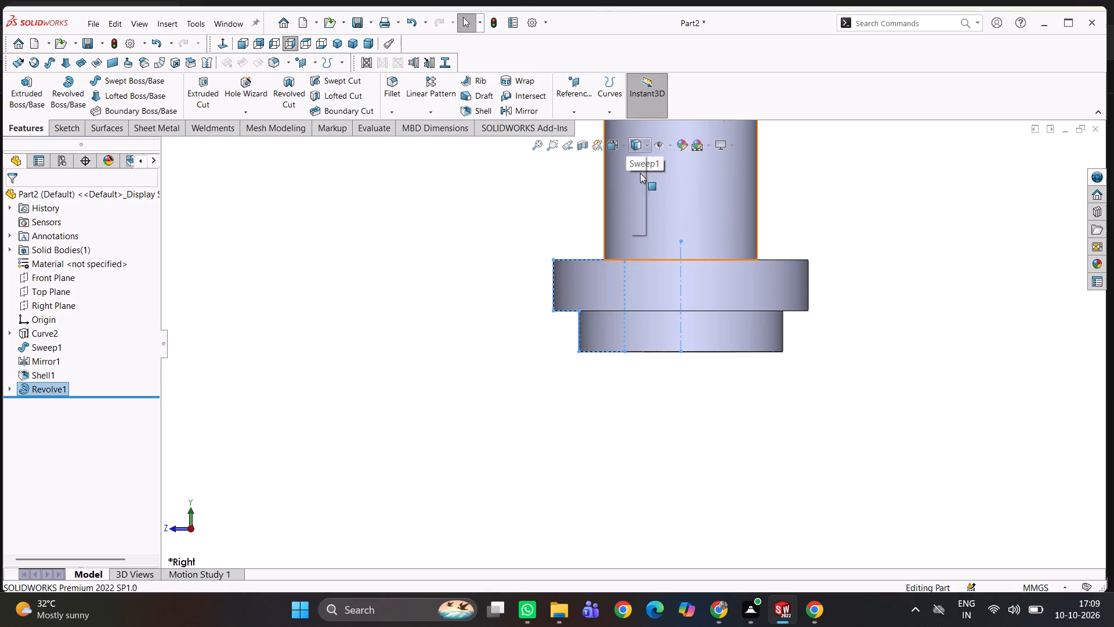
pyautogui.scroll(6, 802, 217)
pyautogui.moveTo(800, 217); pyautogui.dragTo(729, 240, button='middle')
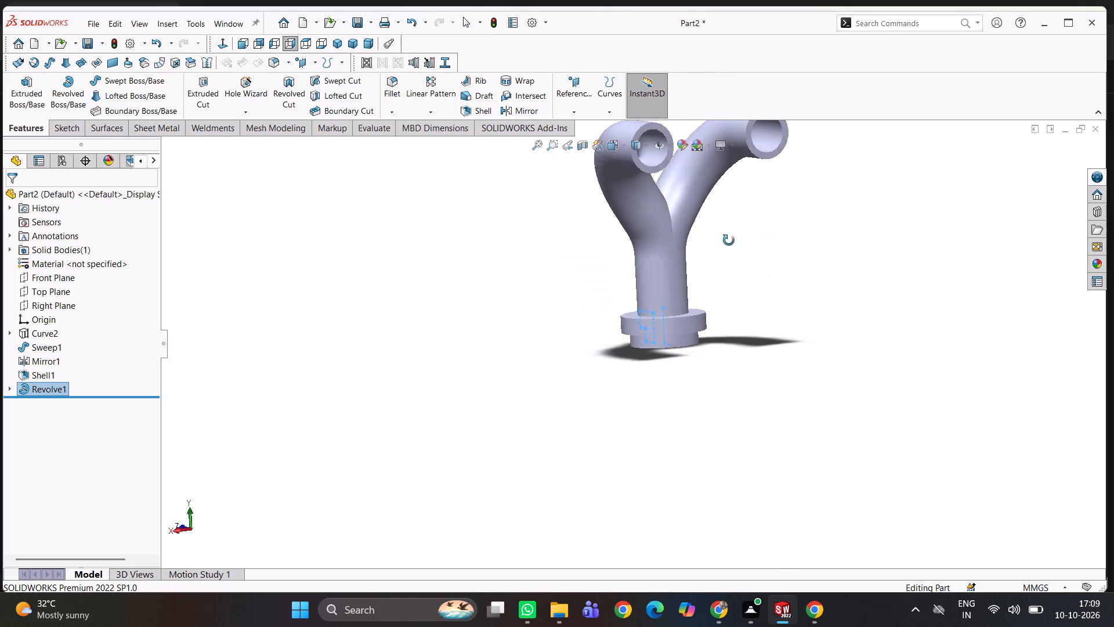
pyautogui.moveTo(729, 240); pyautogui.dragTo(758, 233, button='middle')
pyautogui.click(648, 147)
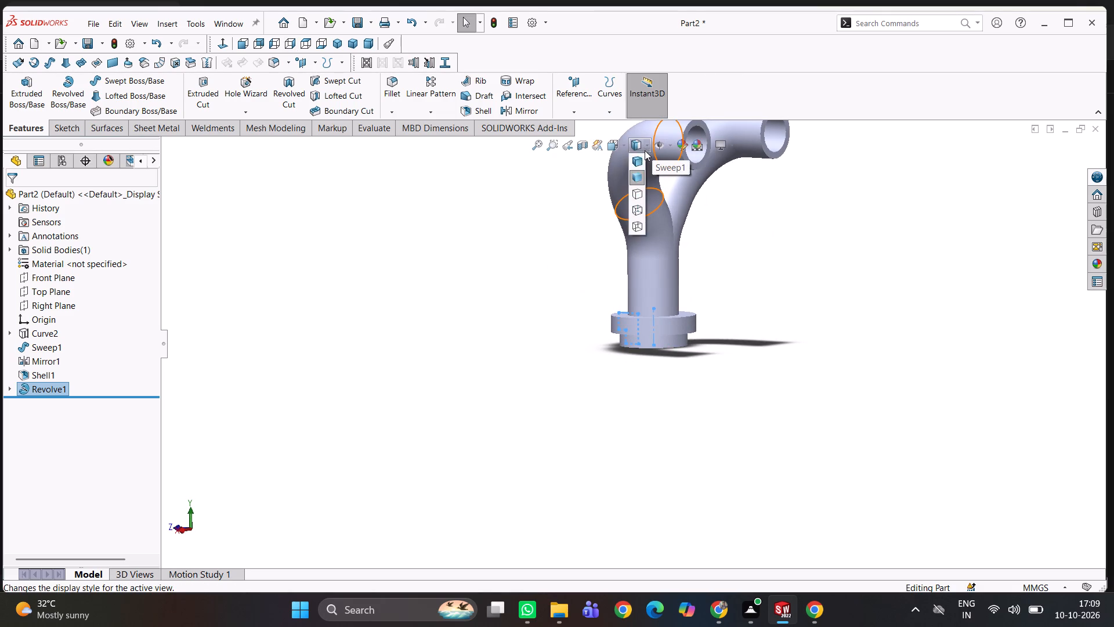
pyautogui.click(636, 159)
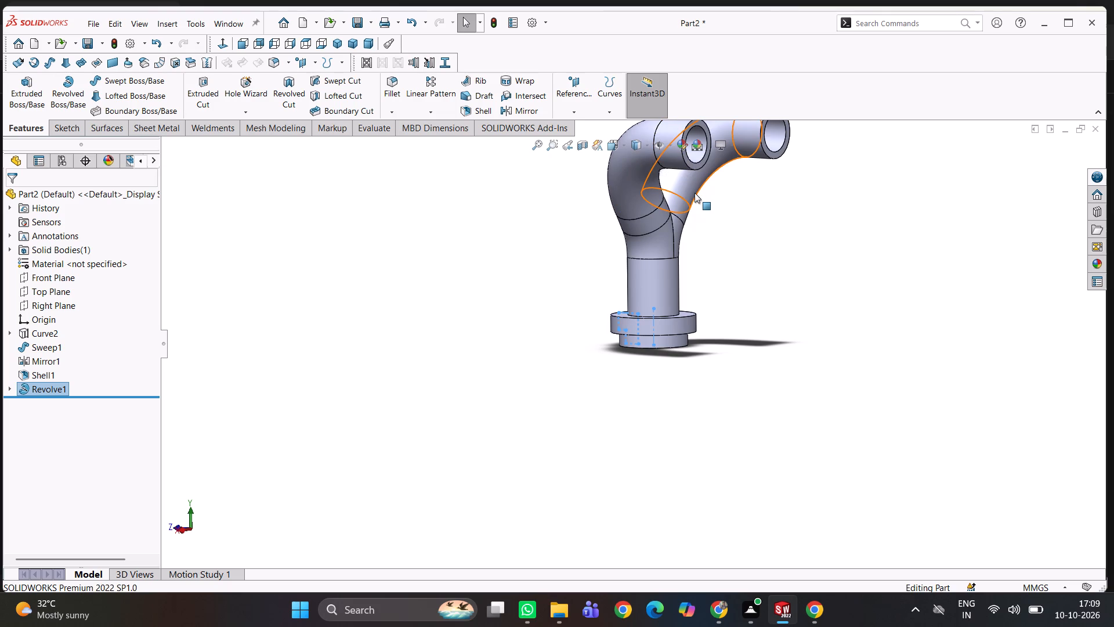
# Start a new sketch on the flat ring face at the left arm's open end.
pyautogui.moveTo(741, 225); pyautogui.dragTo(703, 231, button='middle')
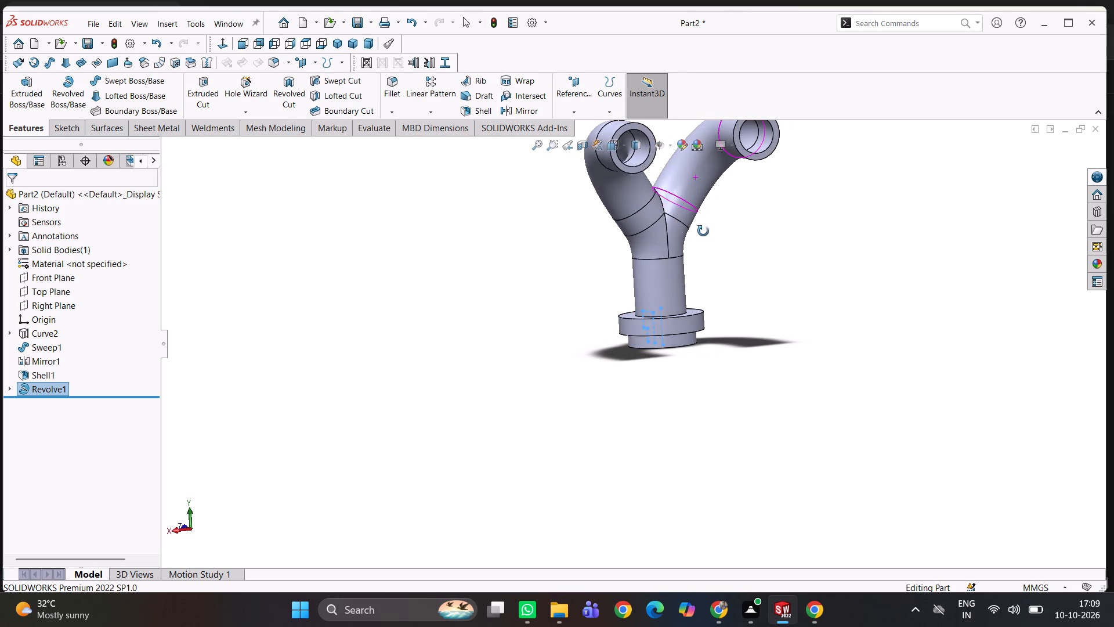
pyautogui.moveTo(703, 231); pyautogui.dragTo(702, 231, button='middle')
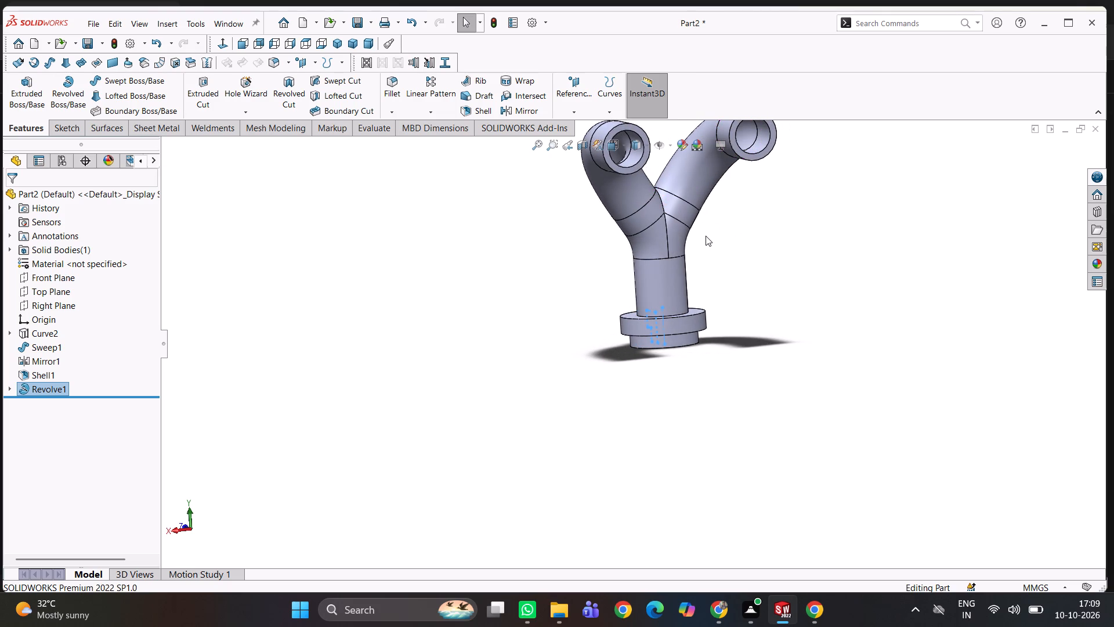
pyautogui.click(619, 166)
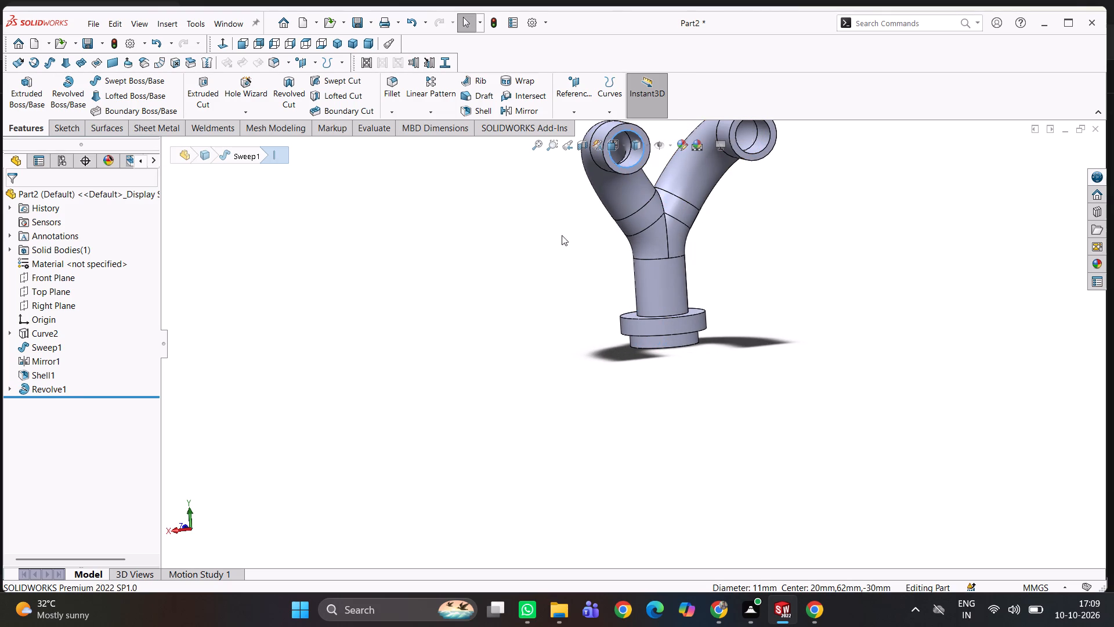
pyautogui.click(487, 236)
pyautogui.scroll(2, 603, 230)
pyautogui.moveTo(687, 231); pyautogui.dragTo(677, 260, button='middle')
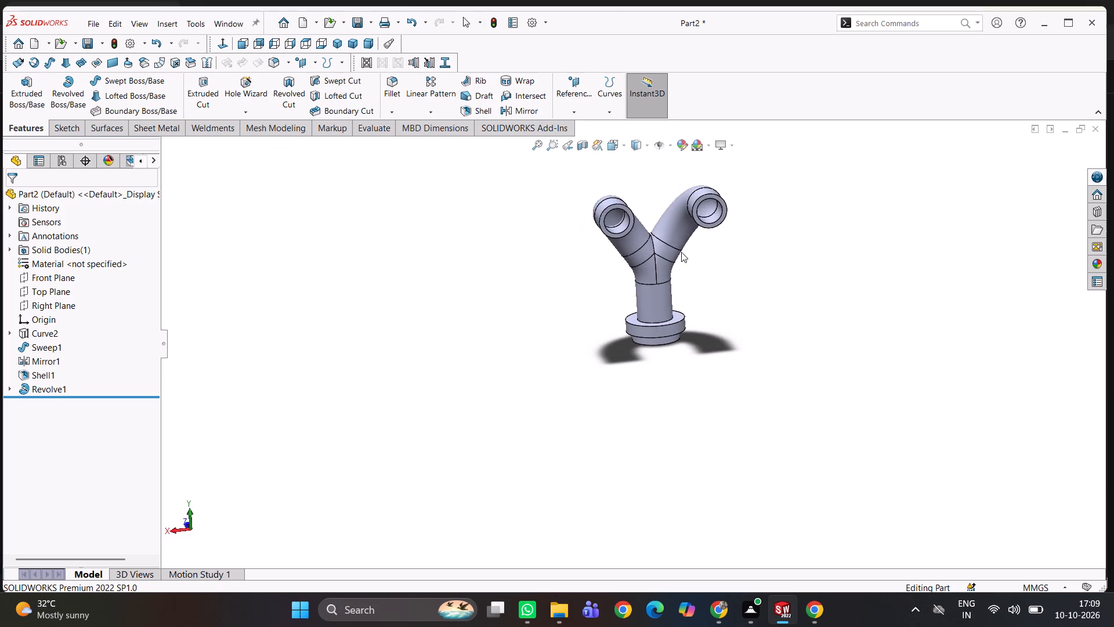
pyautogui.scroll(-4, 634, 226)
pyautogui.click(635, 235)
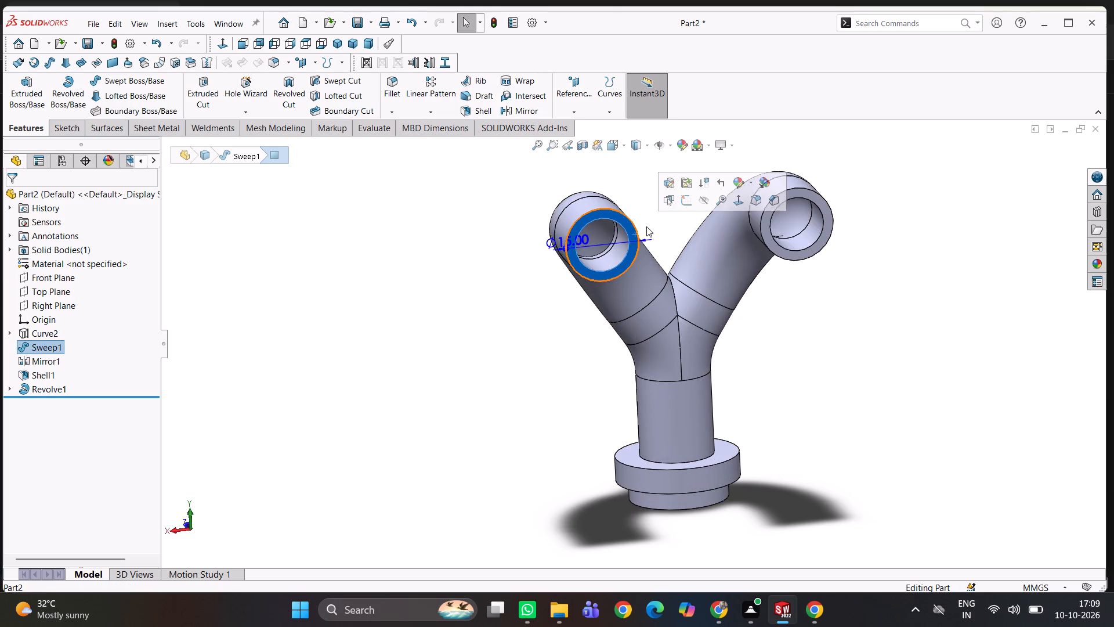
pyautogui.click(688, 200)
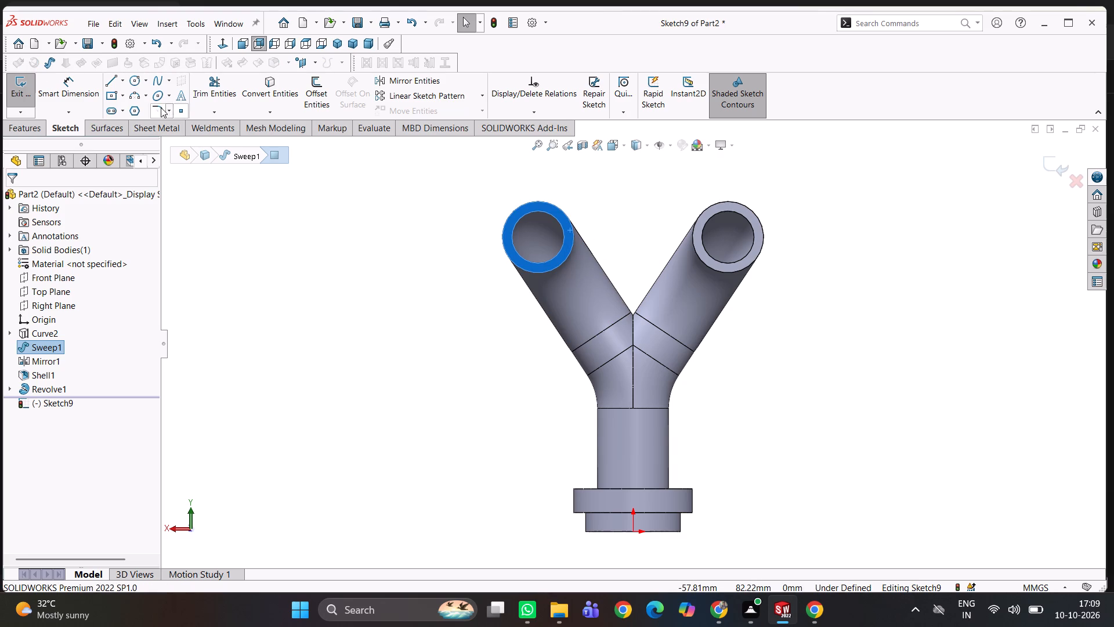
# Sketch a straight slot between the two arm bore centres, 40 mm centre to centre and about 29.7 mm wide.
pyautogui.click(121, 106)
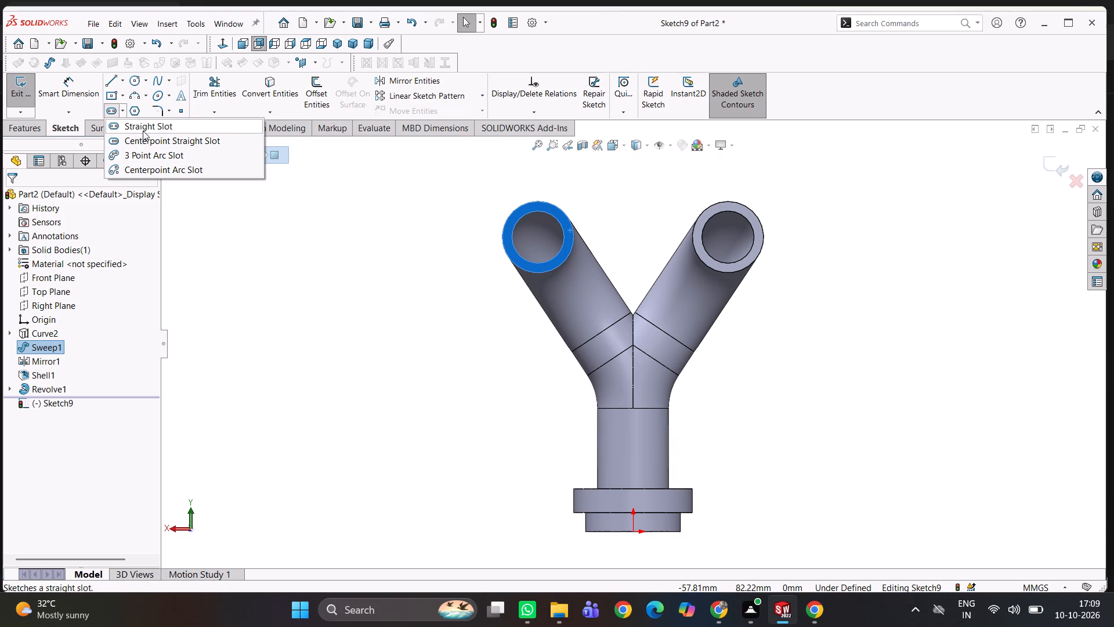
pyautogui.click(143, 128)
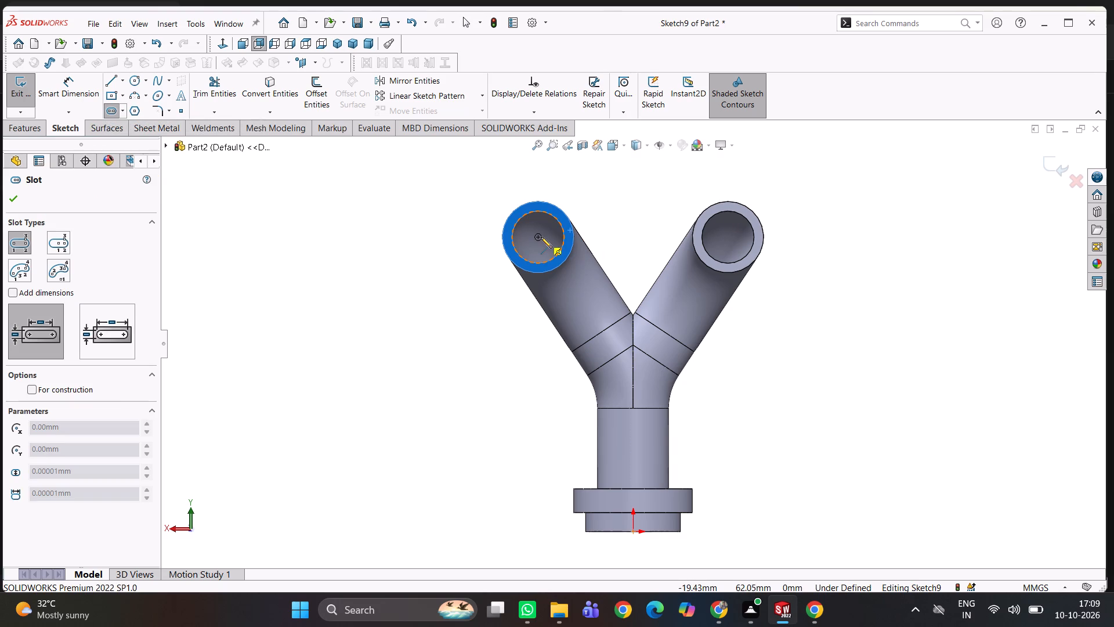
pyautogui.click(541, 237)
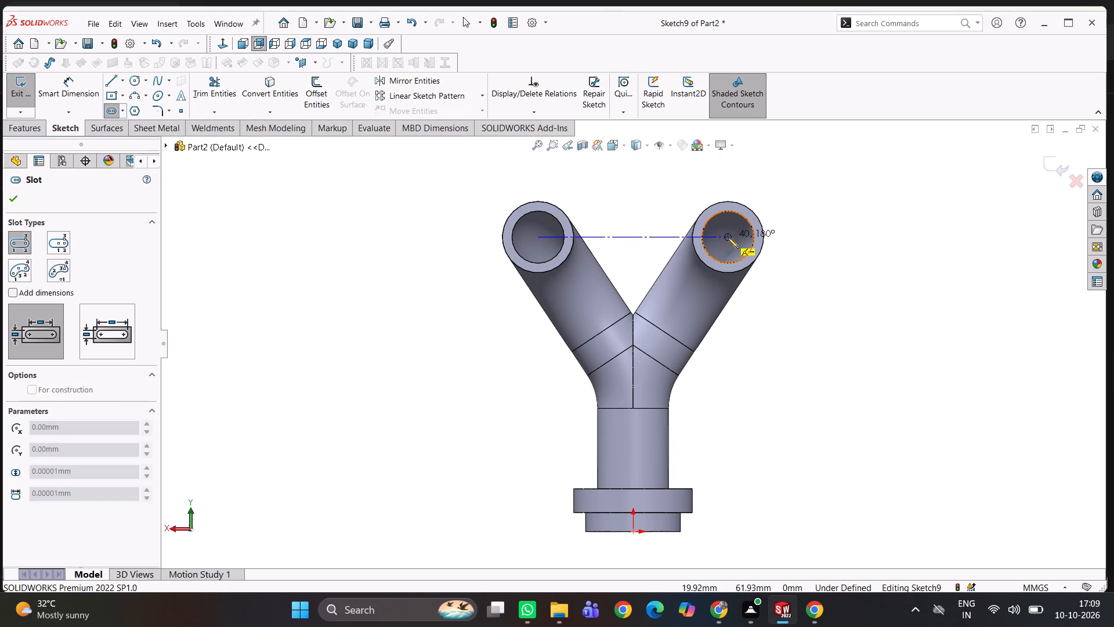
pyautogui.click(728, 237)
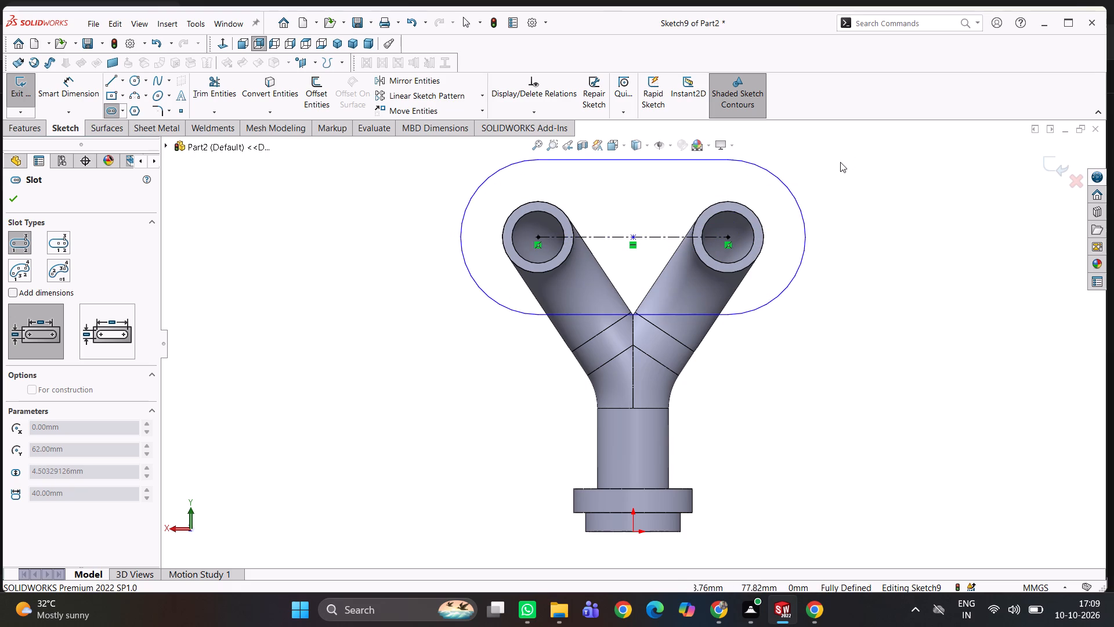
pyautogui.click(838, 167)
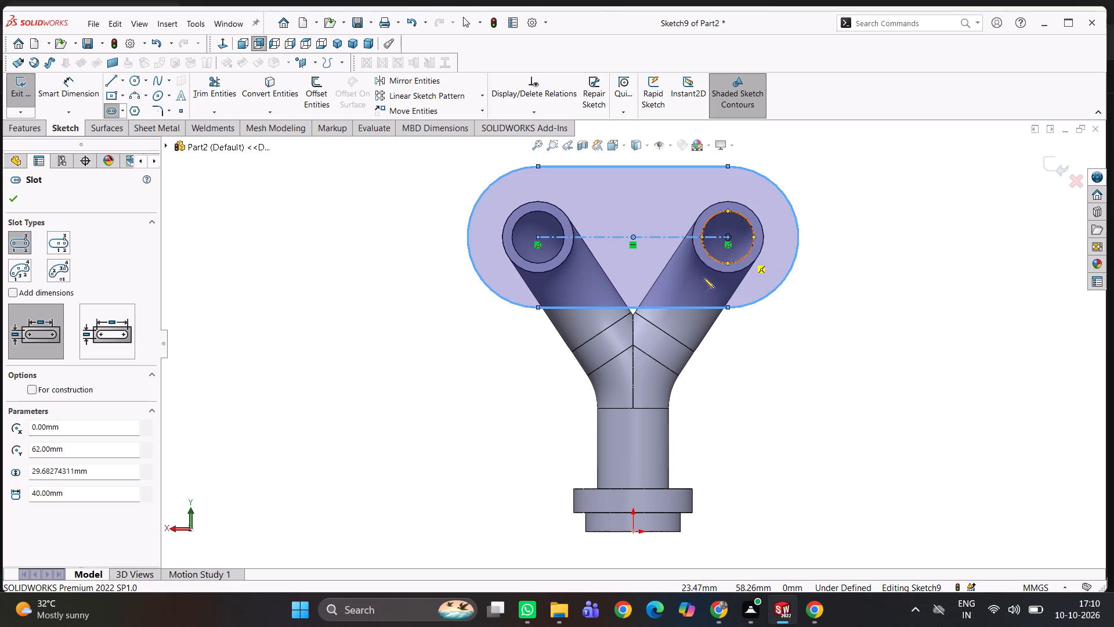
# Dimension the slot's rounded end with a radius of 13 mm.
pyautogui.moveTo(888, 322); pyautogui.dragTo(862, 183, button='right')
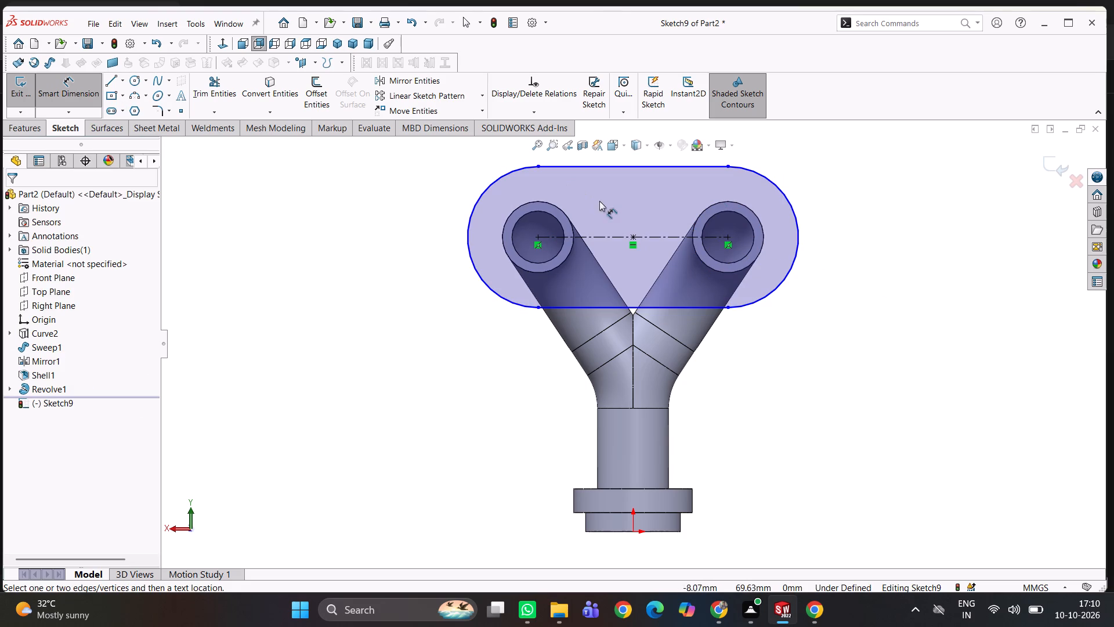
pyautogui.click(483, 188)
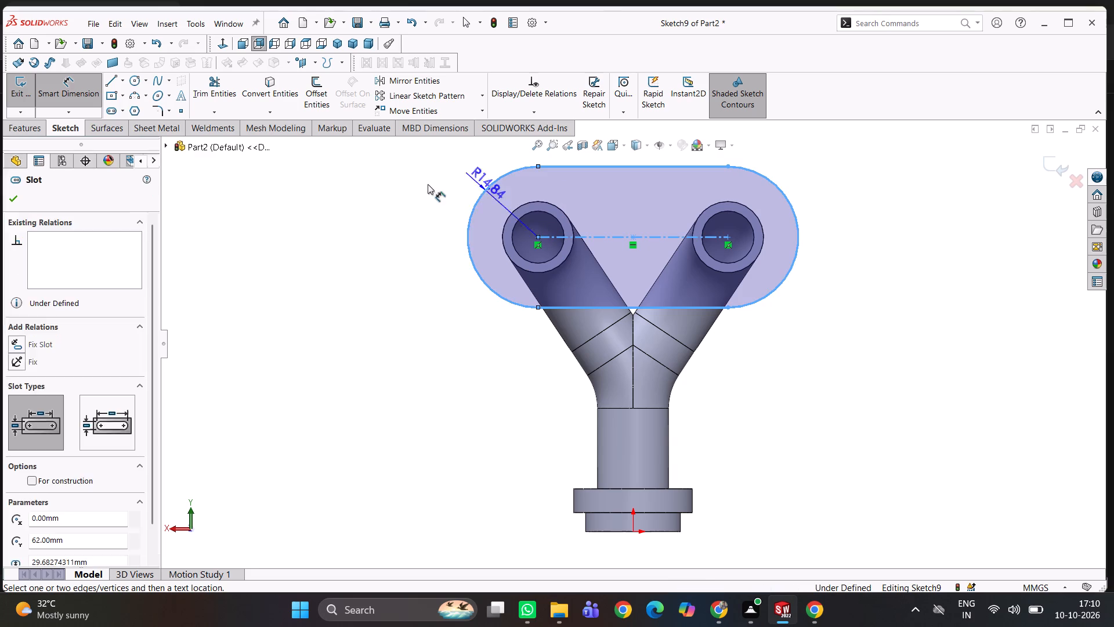
pyautogui.click(428, 184)
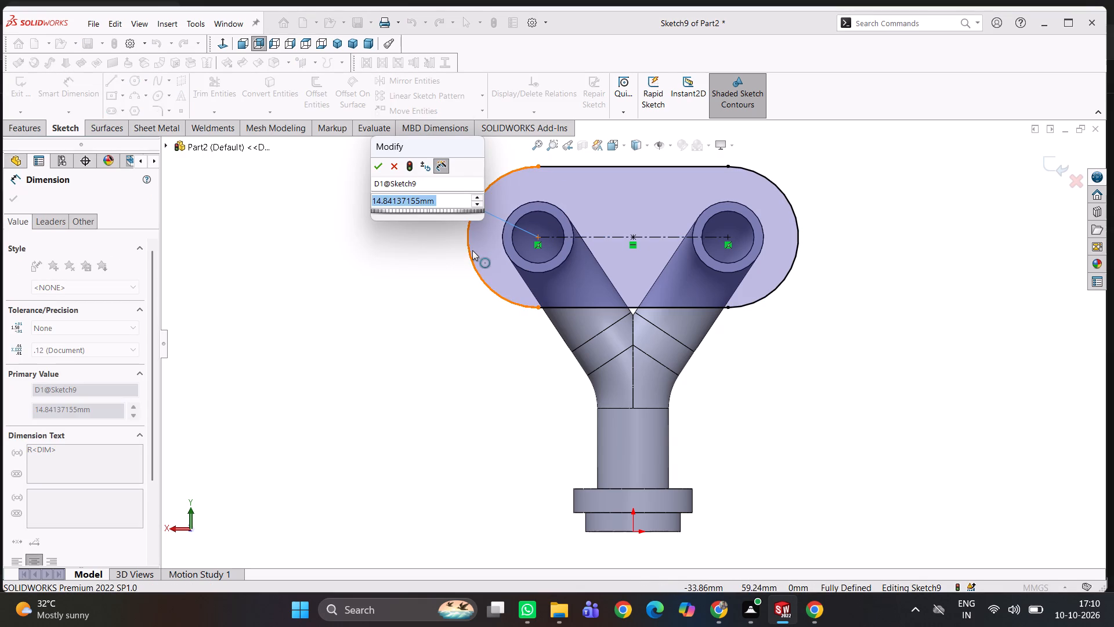
pyautogui.write('13')
pyautogui.press('Return')
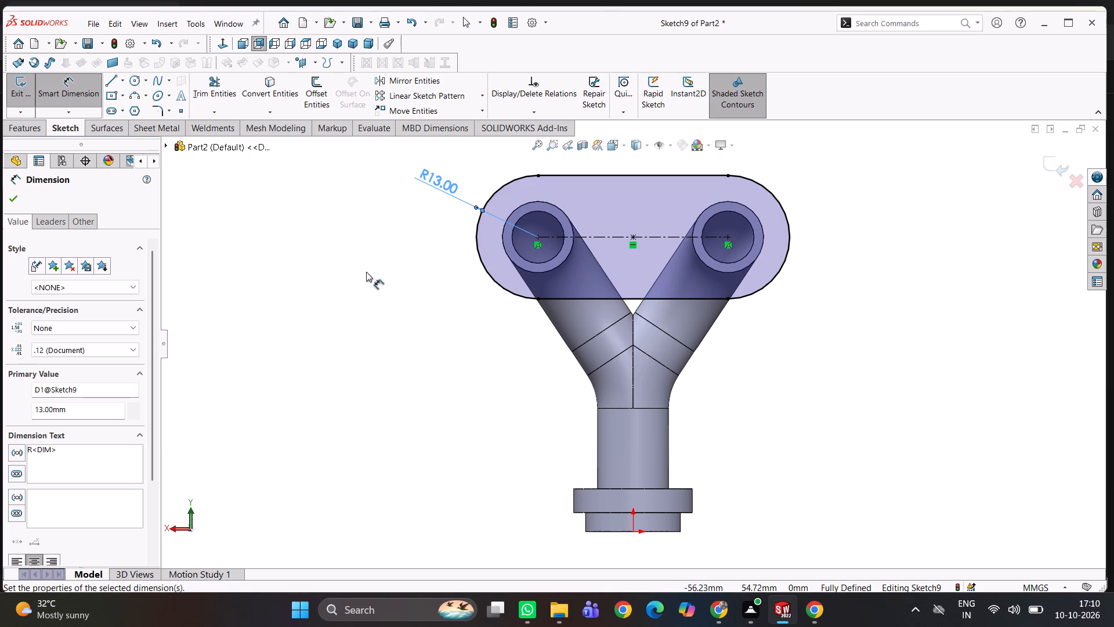
# Sketch a circle centred on each outermost end point of the slot outline, the left one about 4.3 mm in radius.
pyautogui.moveTo(343, 275); pyautogui.dragTo(417, 281, button='right')
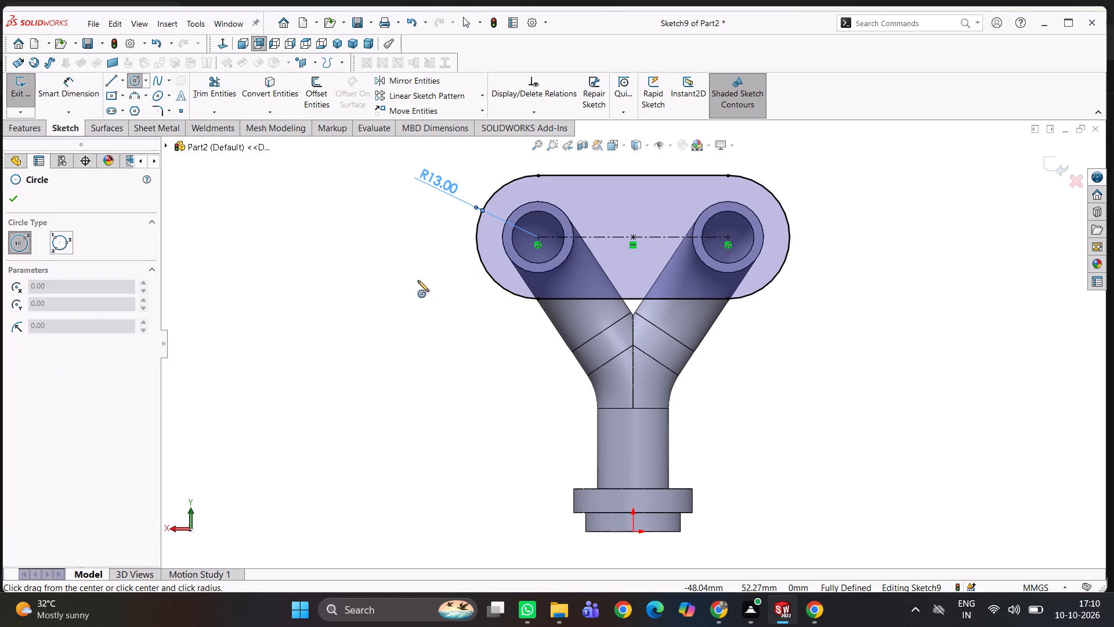
pyautogui.click(476, 236)
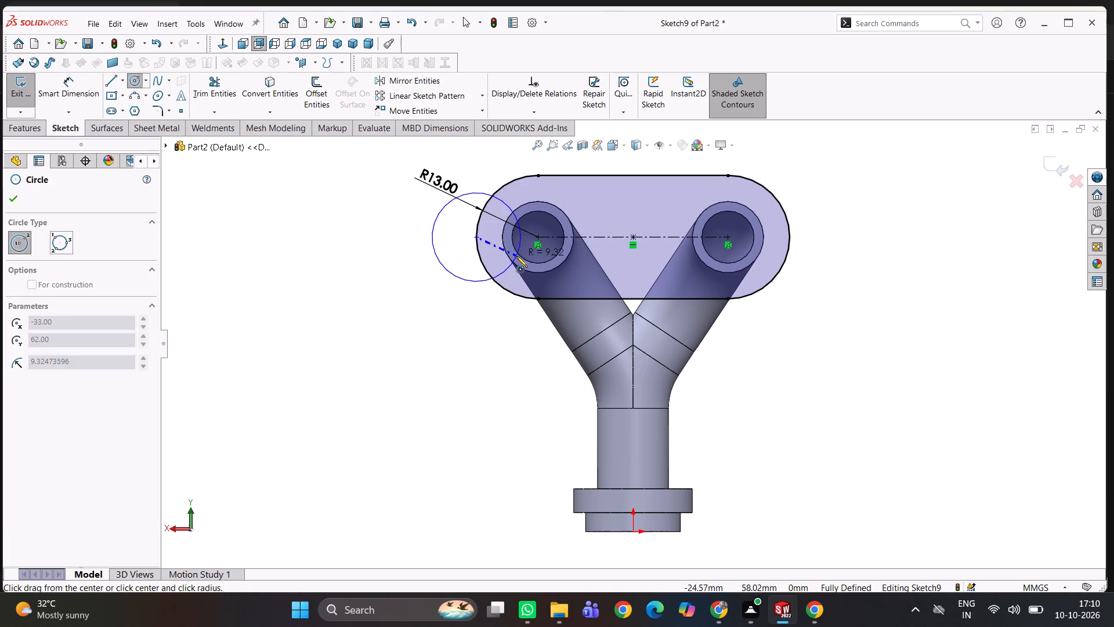
pyautogui.click(496, 242)
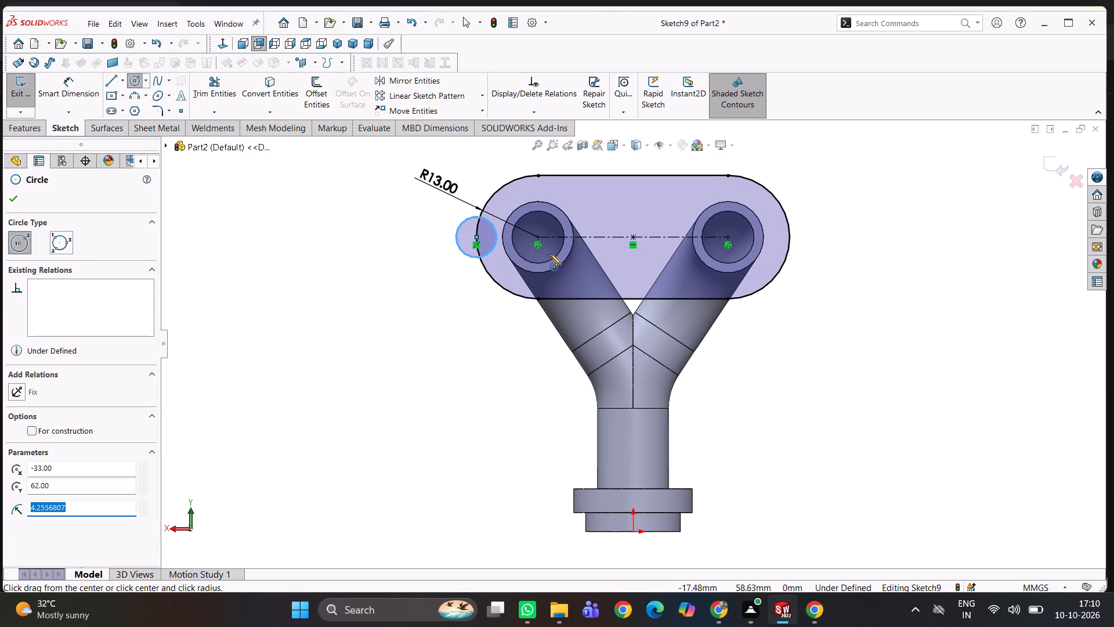
pyautogui.click(790, 235)
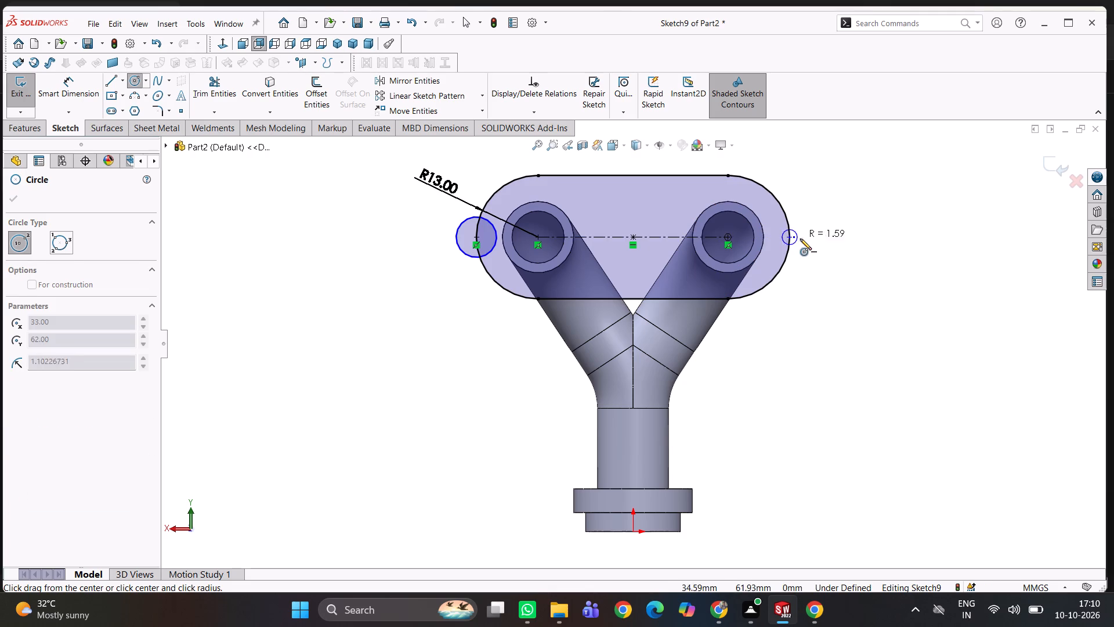
pyautogui.click(808, 240)
# Apply an Equal relation between the two circles at the slot's ends.
pyautogui.moveTo(887, 263); pyautogui.dragTo(866, 169, button='right')
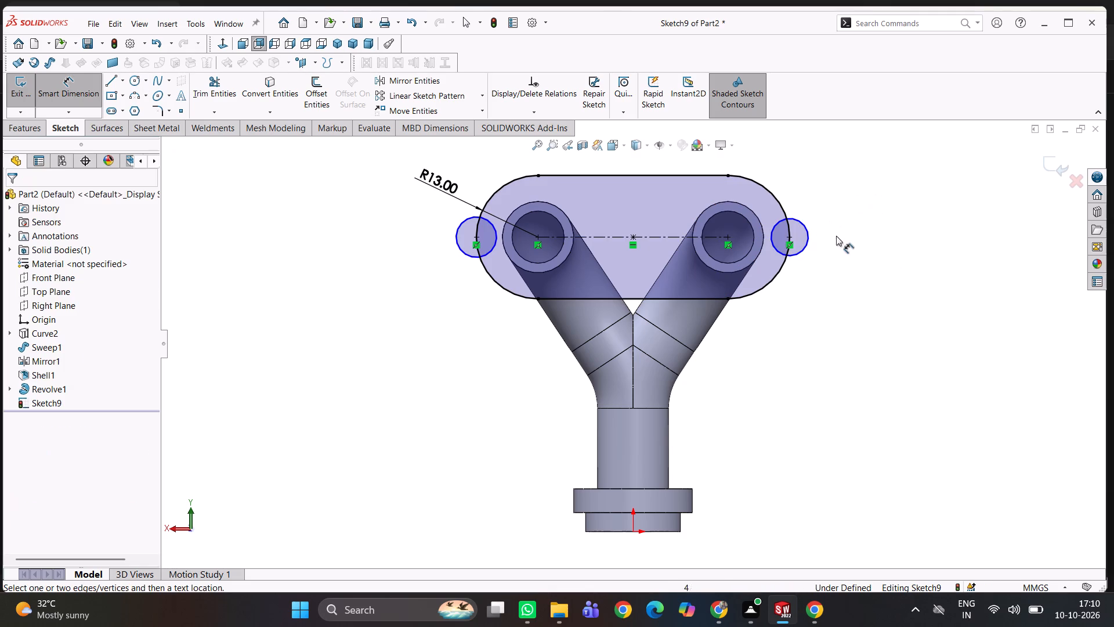
pyautogui.moveTo(837, 238); pyautogui.dragTo(827, 108, button='right')
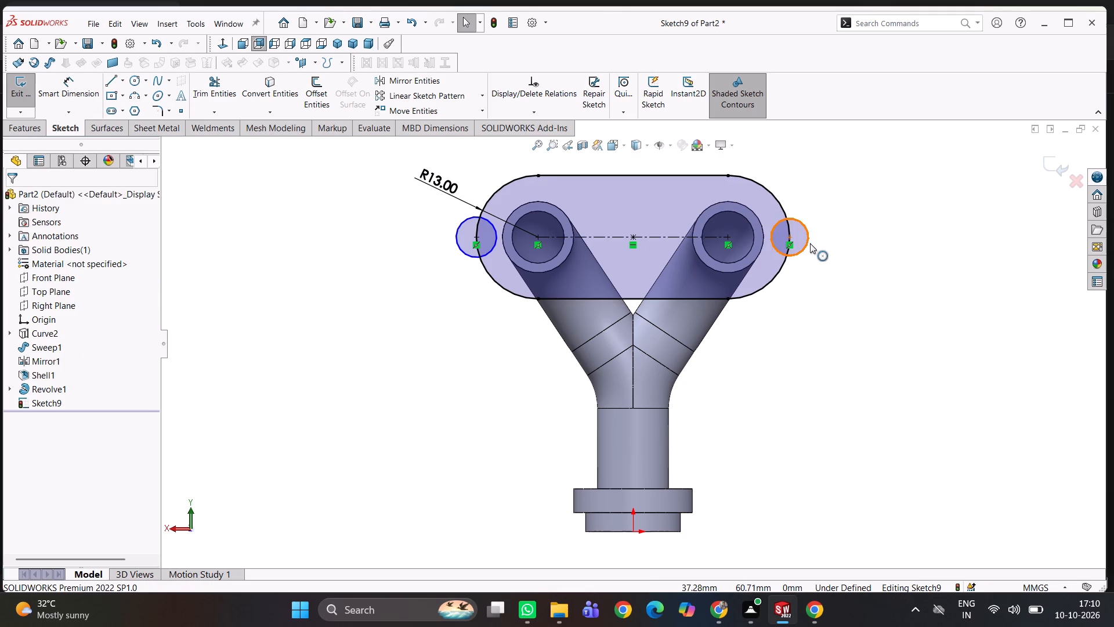
pyautogui.keyDown('ctrl'); pyautogui.click(810, 243); pyautogui.keyUp('ctrl')
pyautogui.keyDown('ctrl'); pyautogui.click(459, 248); pyautogui.keyUp('ctrl')
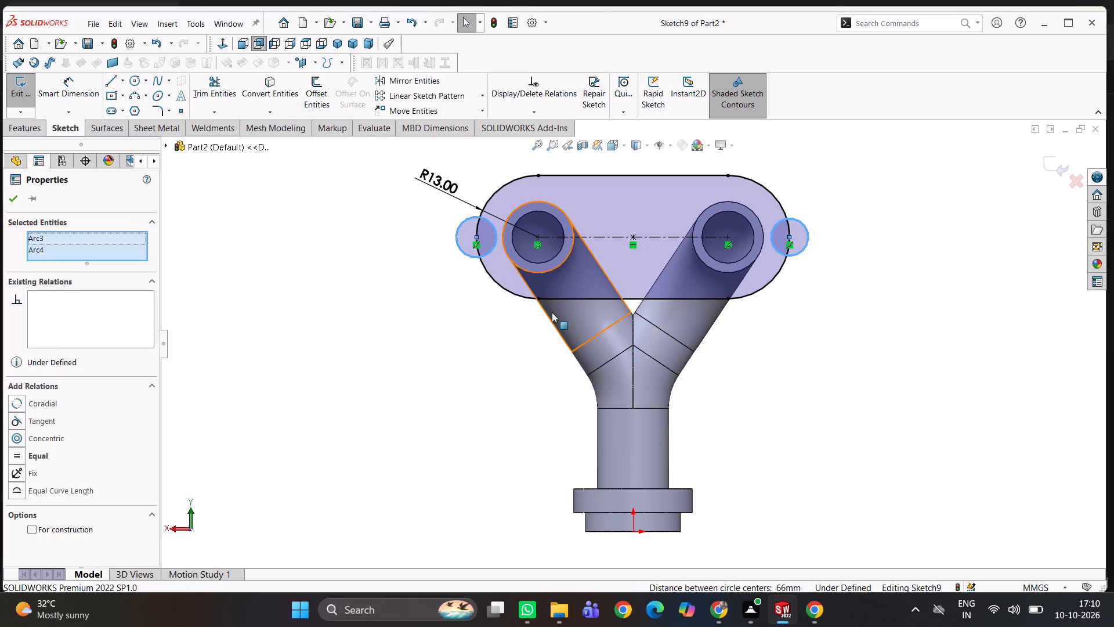
pyautogui.click(19, 459)
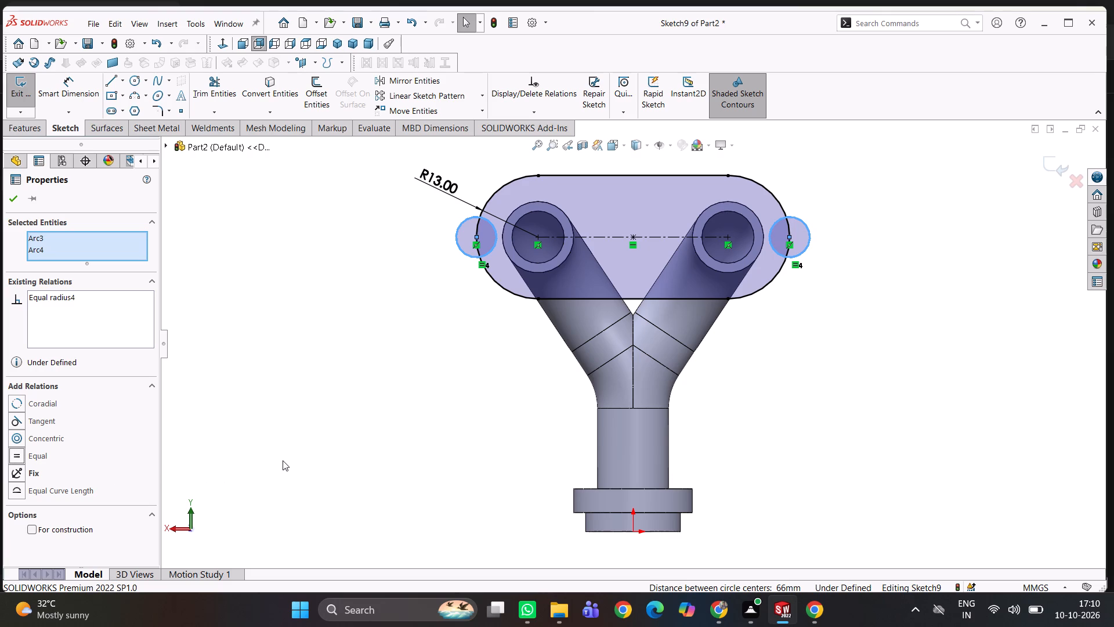
# Dimension the left end circle with a diameter of 10 mm.
pyautogui.moveTo(385, 484); pyautogui.dragTo(379, 313, button='right')
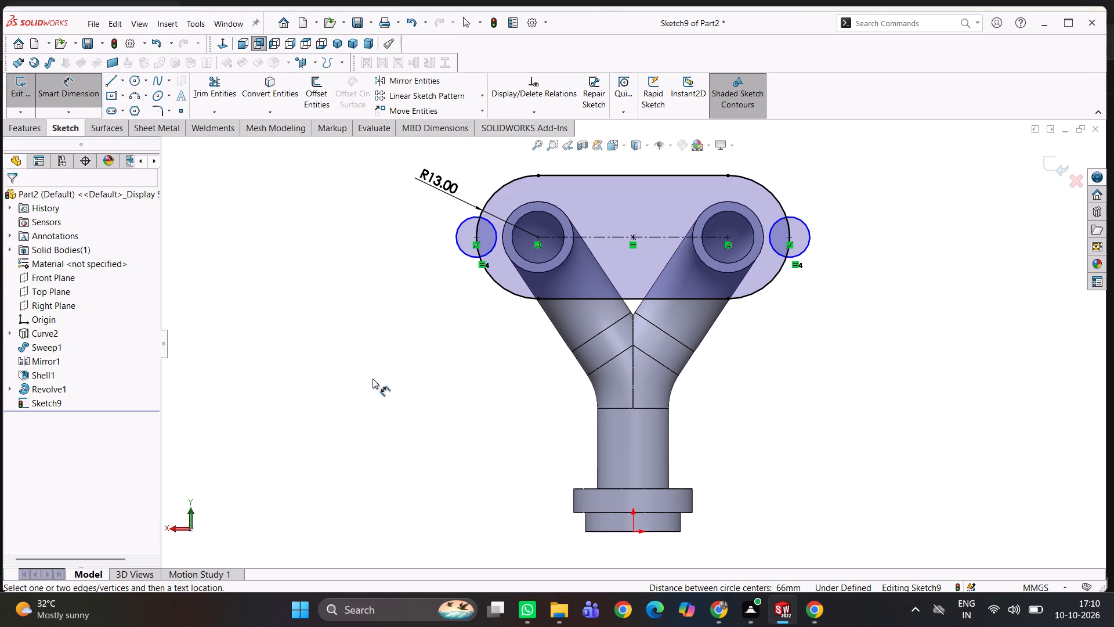
pyautogui.click(466, 217)
pyautogui.click(393, 227)
pyautogui.write('10')
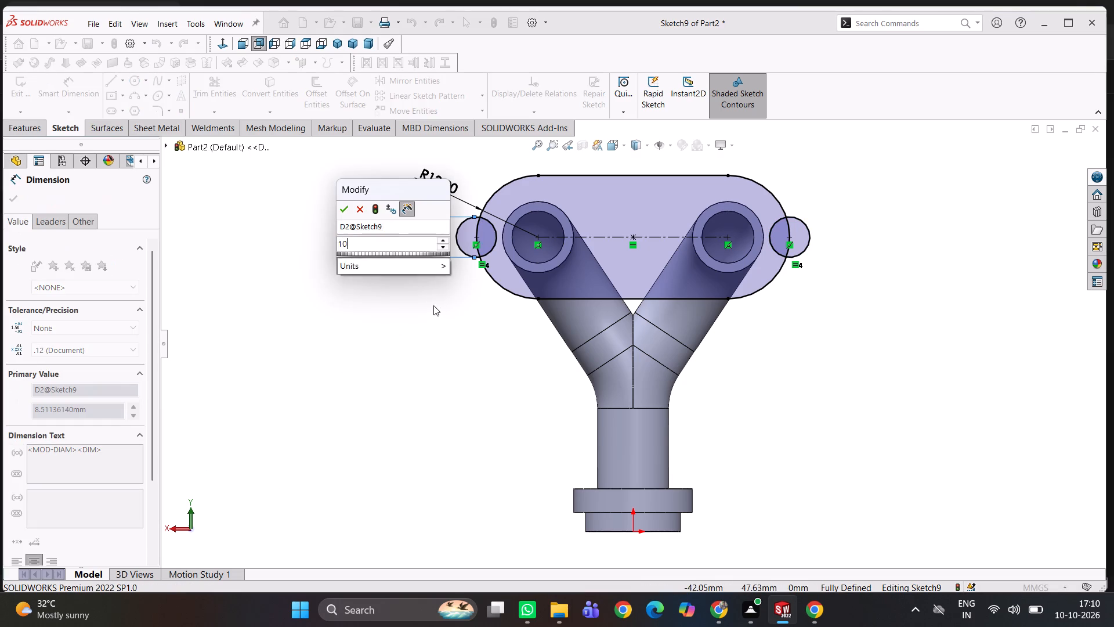
pyautogui.press('Return')
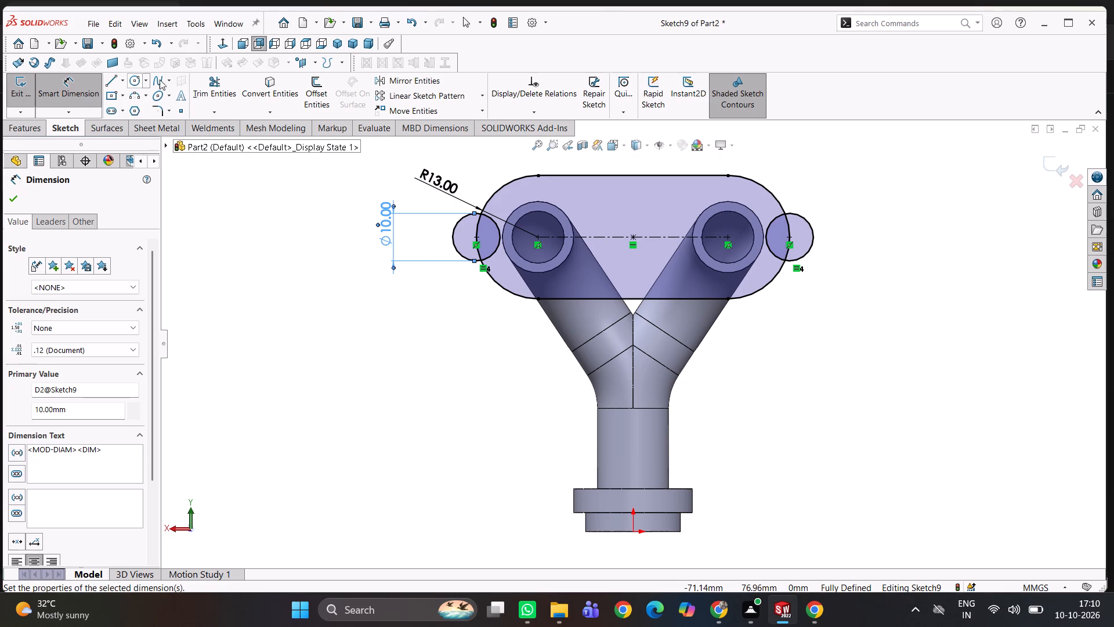
# Trim away the halves of both end circles that lie inside the slot.
pyautogui.click(218, 86)
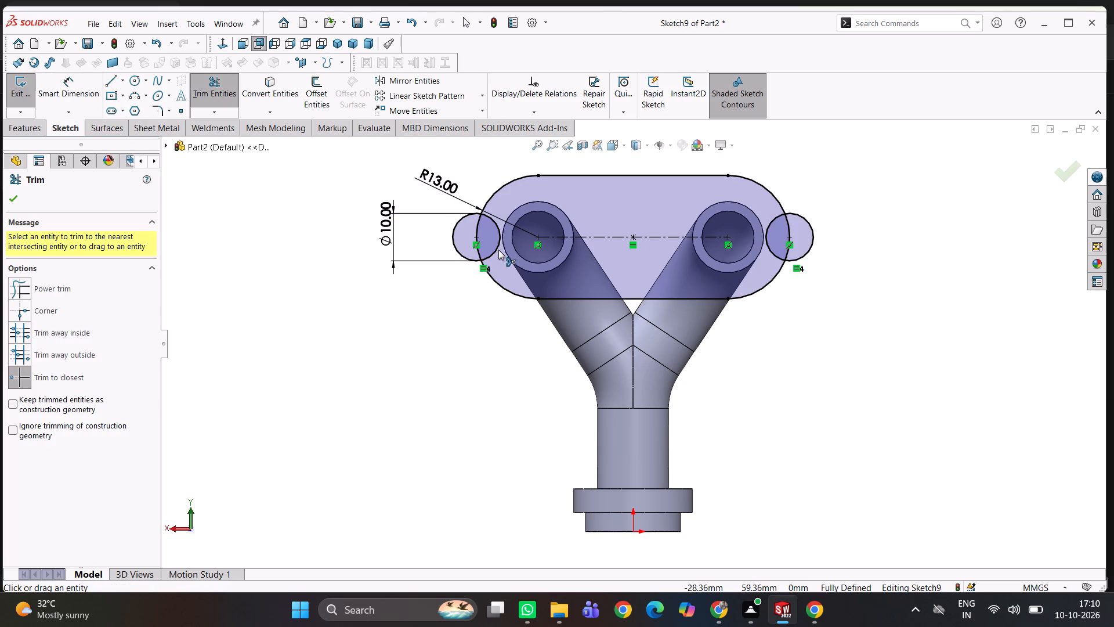
pyautogui.click(498, 247)
pyautogui.click(767, 248)
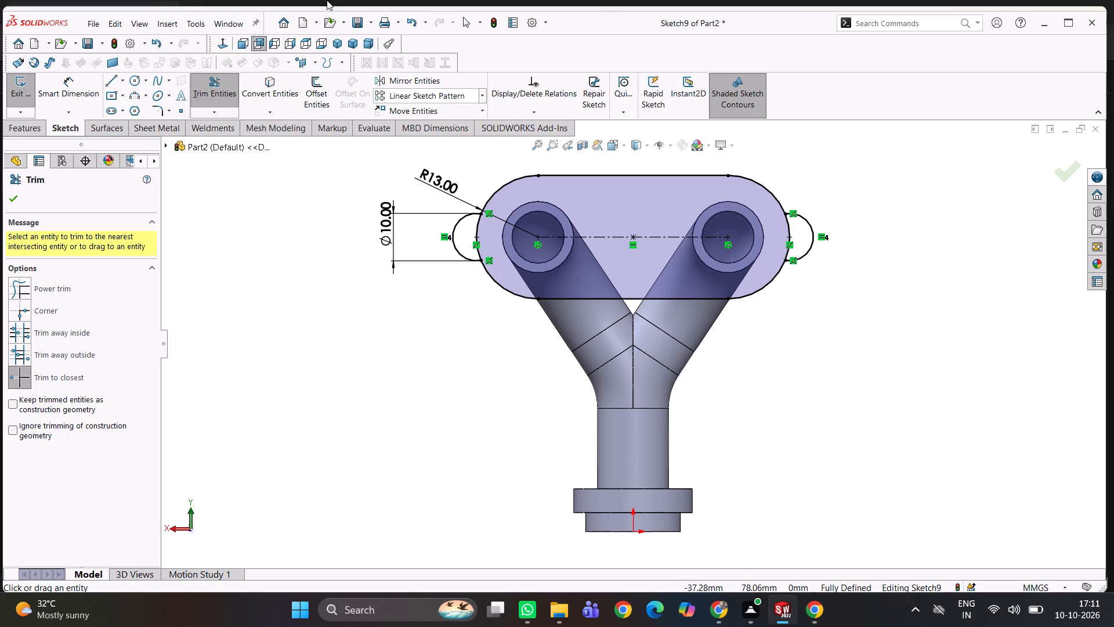
# Convert the two arm bores' inner circular edges into sketch entities.
pyautogui.click(273, 87)
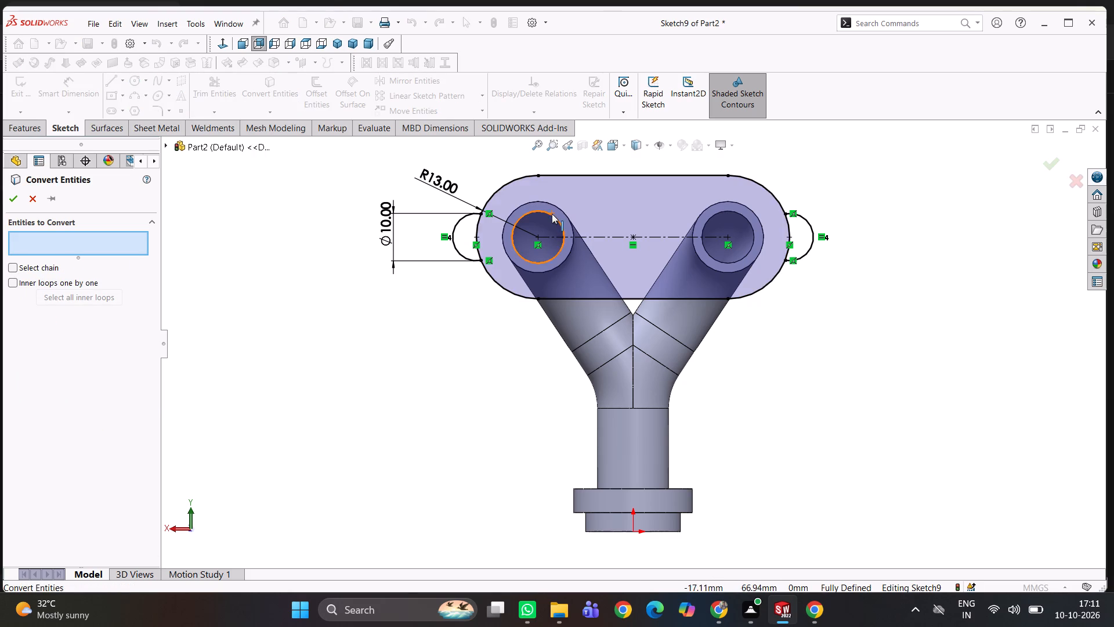
pyautogui.click(552, 214)
pyautogui.click(712, 214)
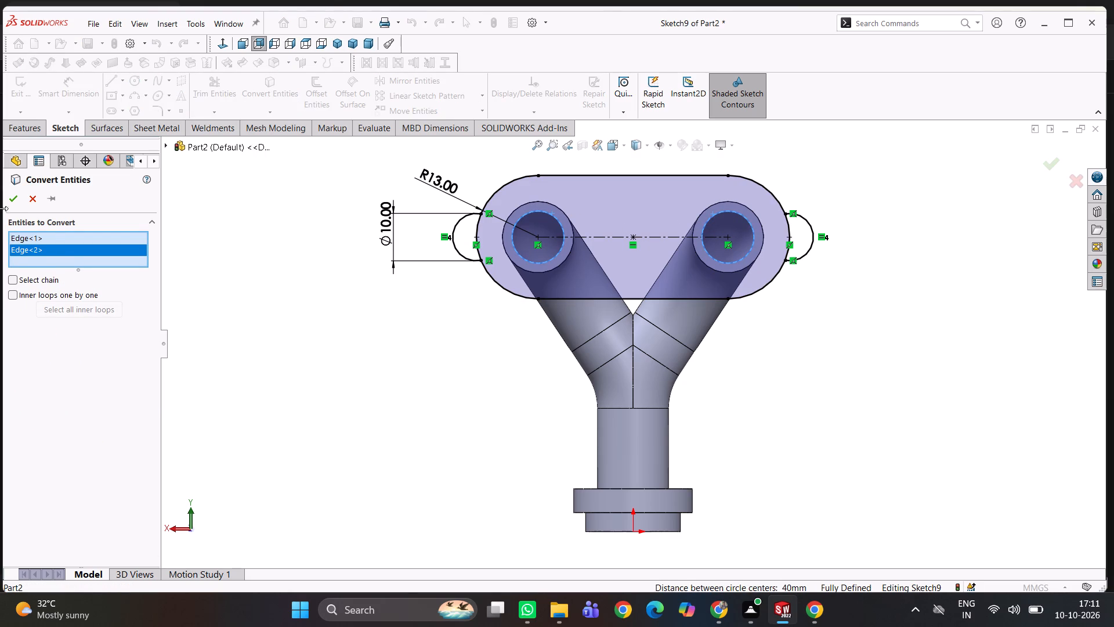
pyautogui.click(8, 193)
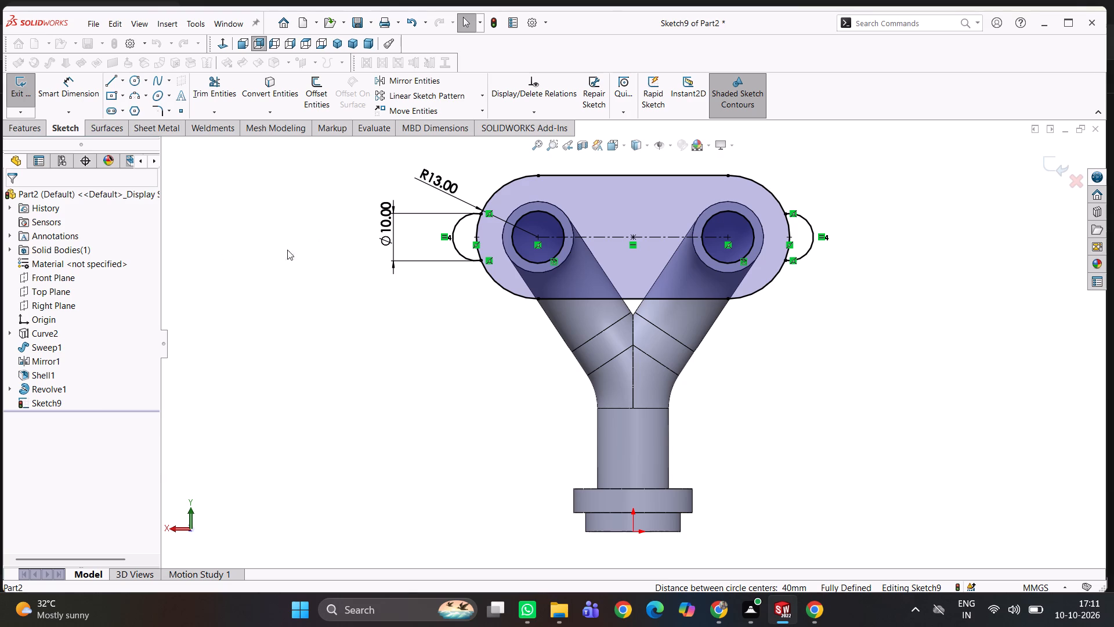
# Extrude the slot region around the bores and both end lobes 5 mm Blind, reversed back towards the pipe arms, with Merge result on.
pyautogui.click(13, 128)
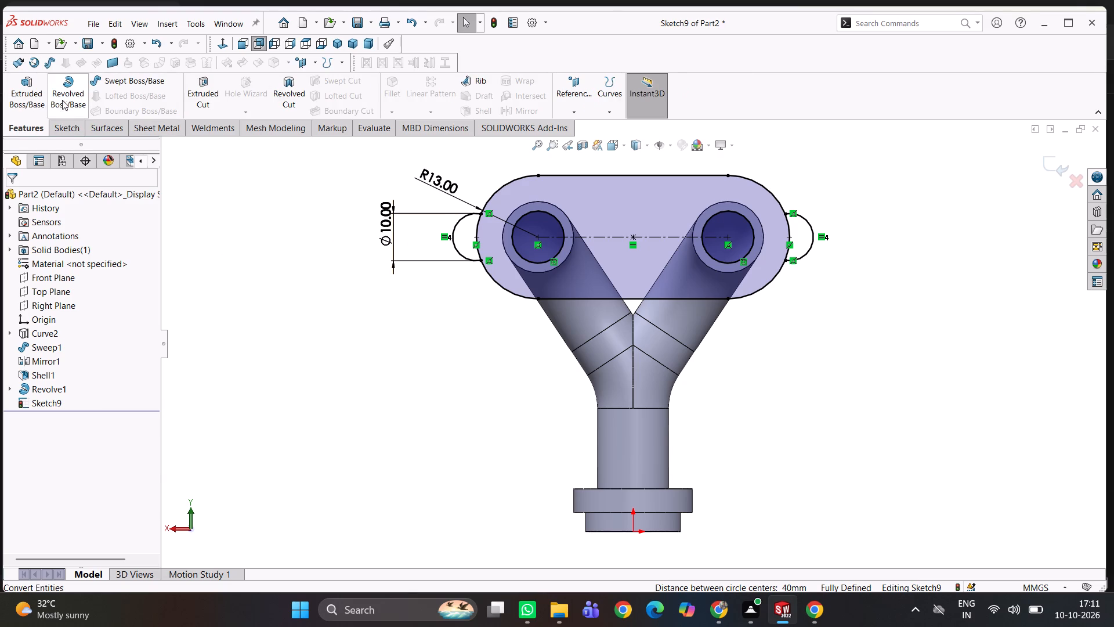
pyautogui.click(17, 100)
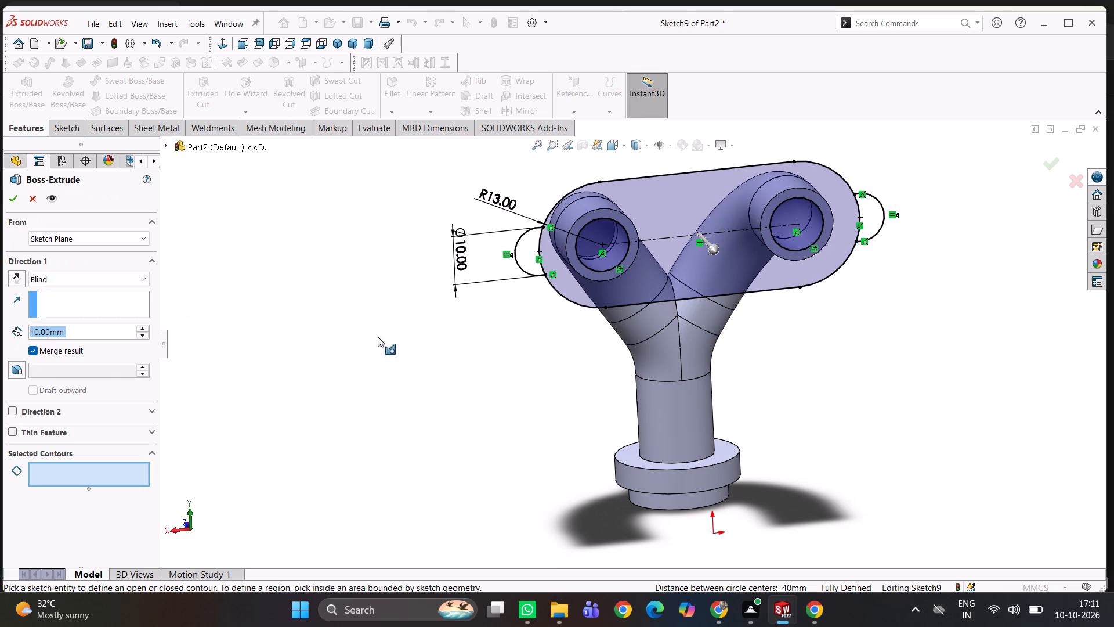
pyautogui.click(44, 461)
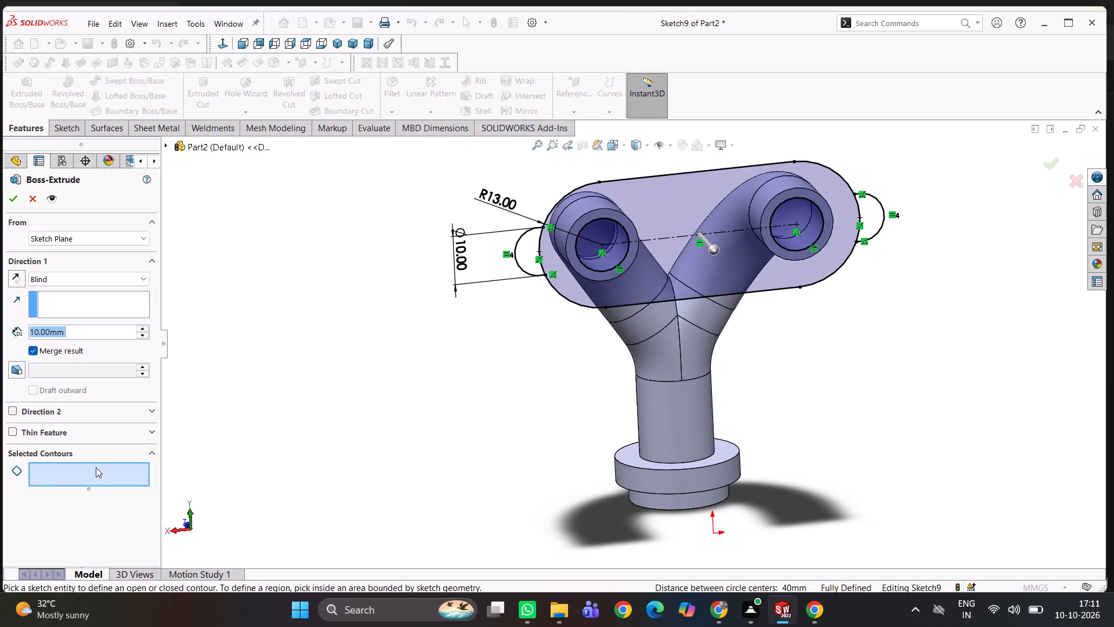
pyautogui.click(524, 254)
pyautogui.click(560, 265)
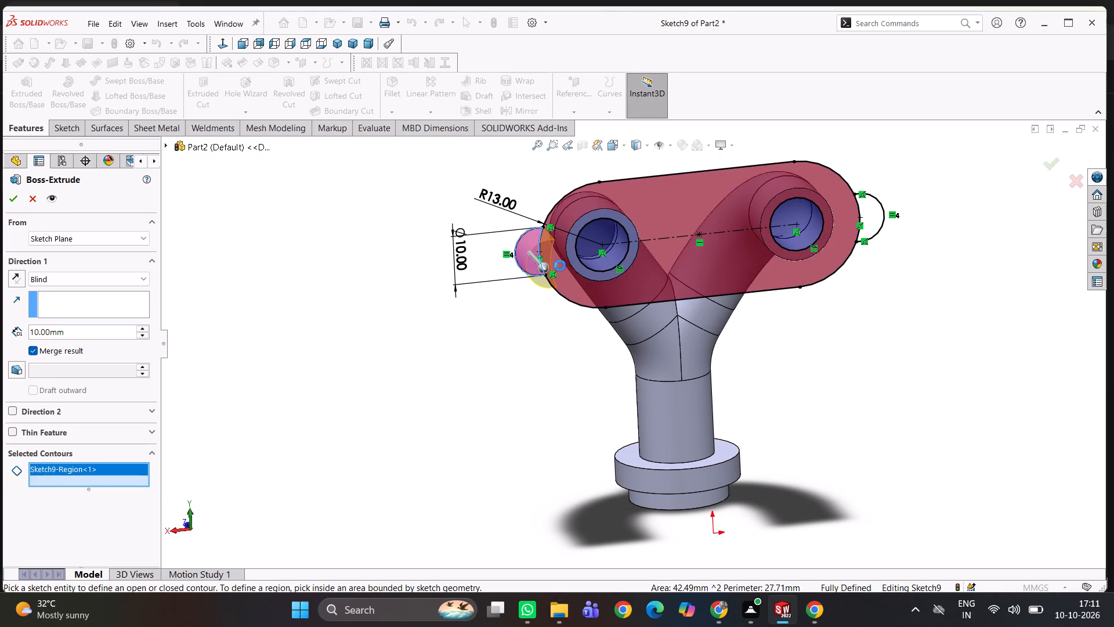
pyautogui.click(867, 218)
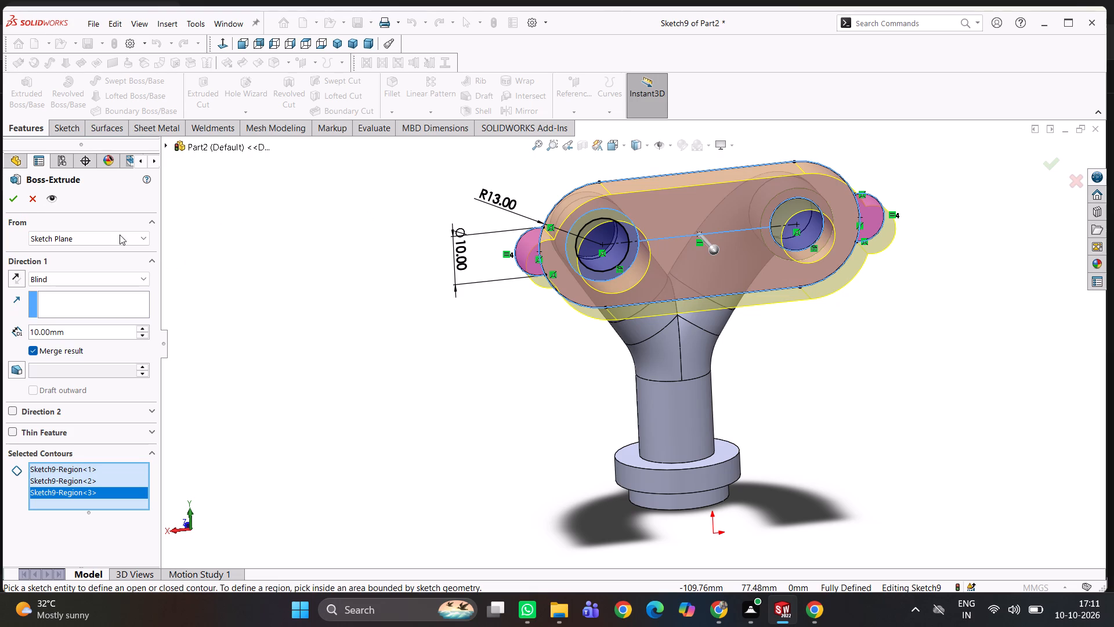
pyautogui.moveTo(416, 279); pyautogui.dragTo(503, 317, button='middle')
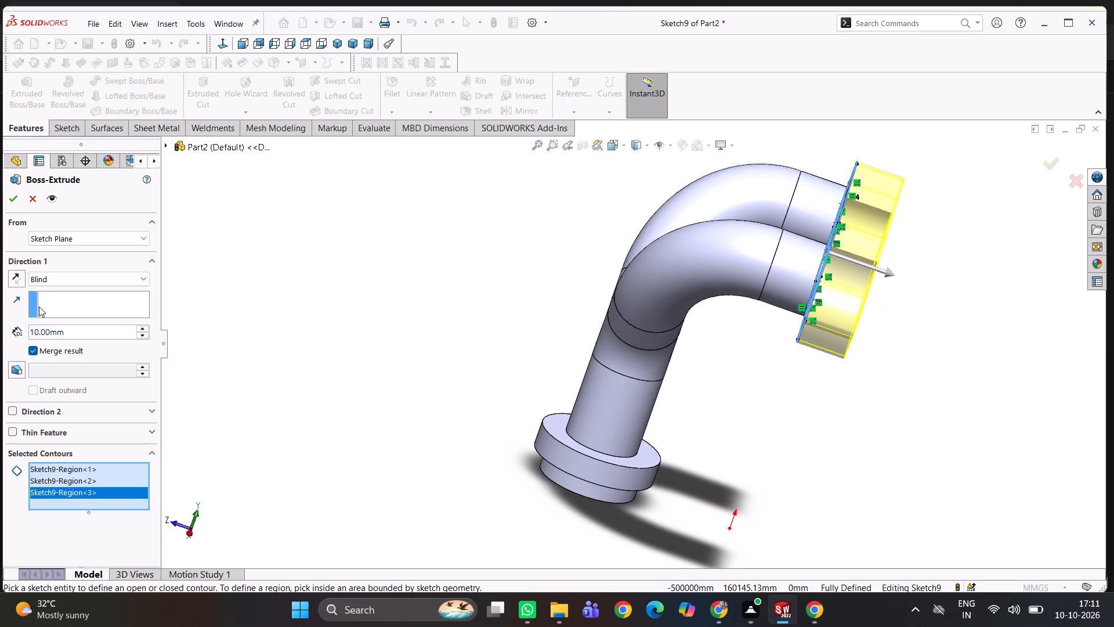
pyautogui.click(20, 274)
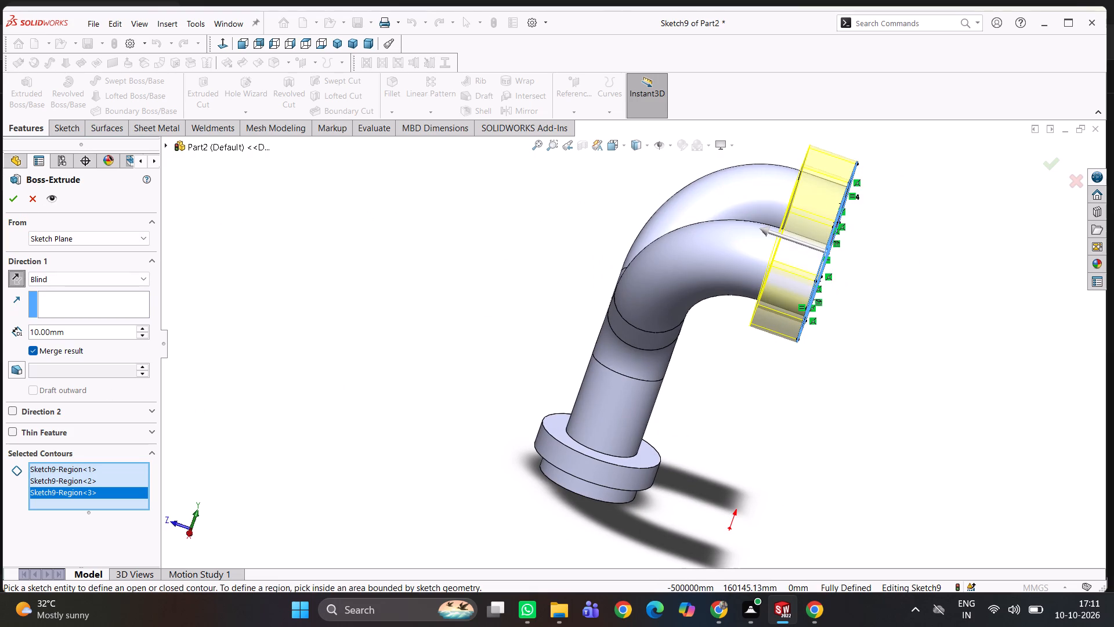
pyautogui.moveTo(79, 331); pyautogui.dragTo(14, 340)
pyautogui.press('5')
pyautogui.press('Return')
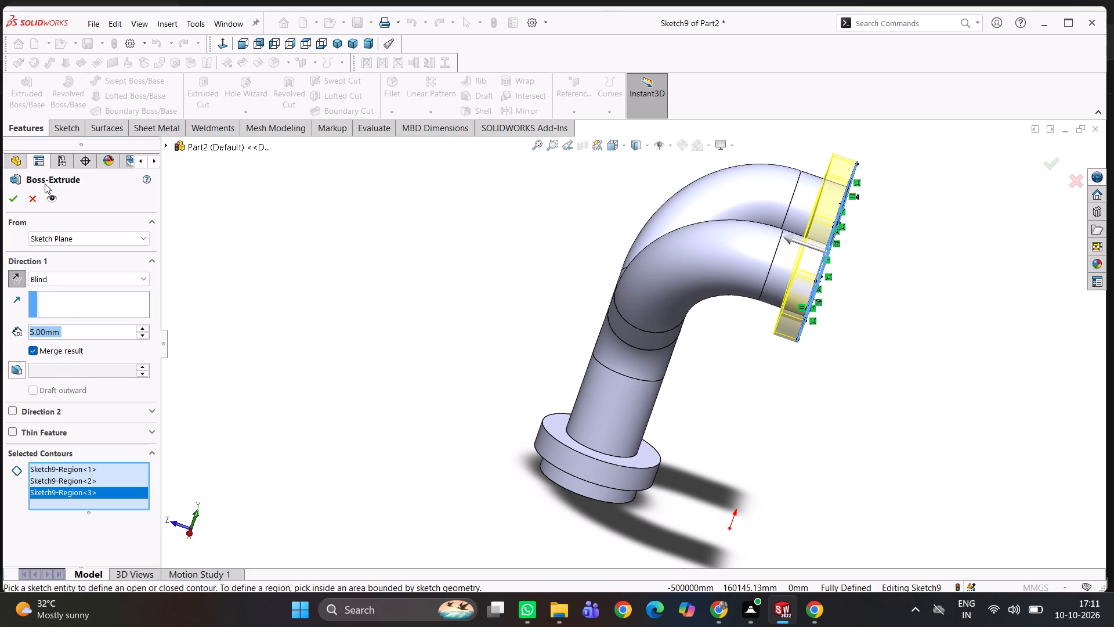
pyautogui.click(19, 195)
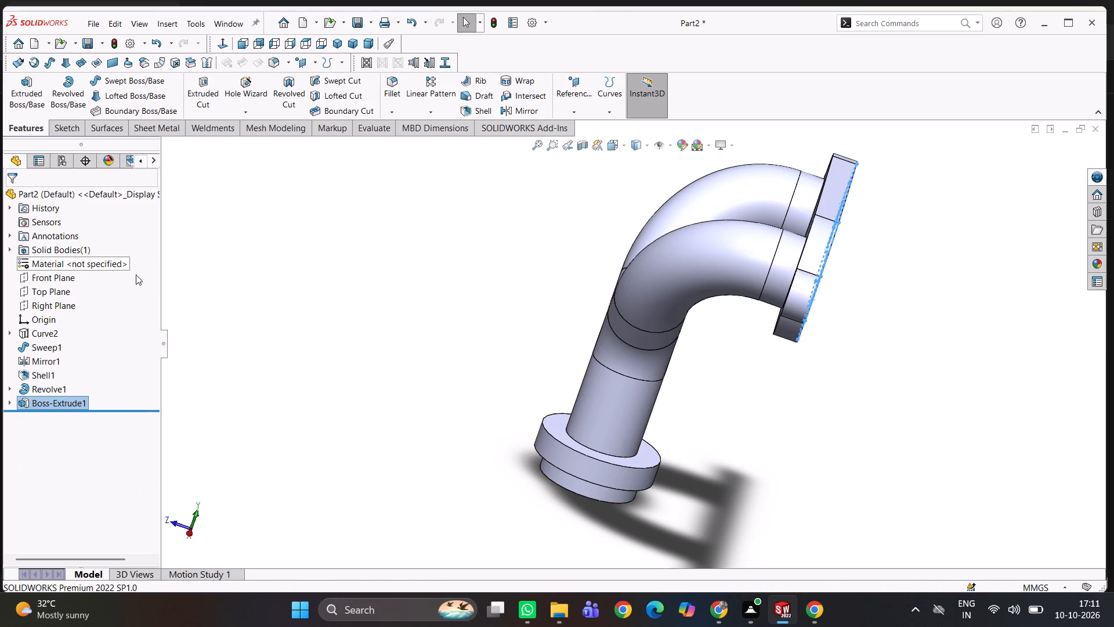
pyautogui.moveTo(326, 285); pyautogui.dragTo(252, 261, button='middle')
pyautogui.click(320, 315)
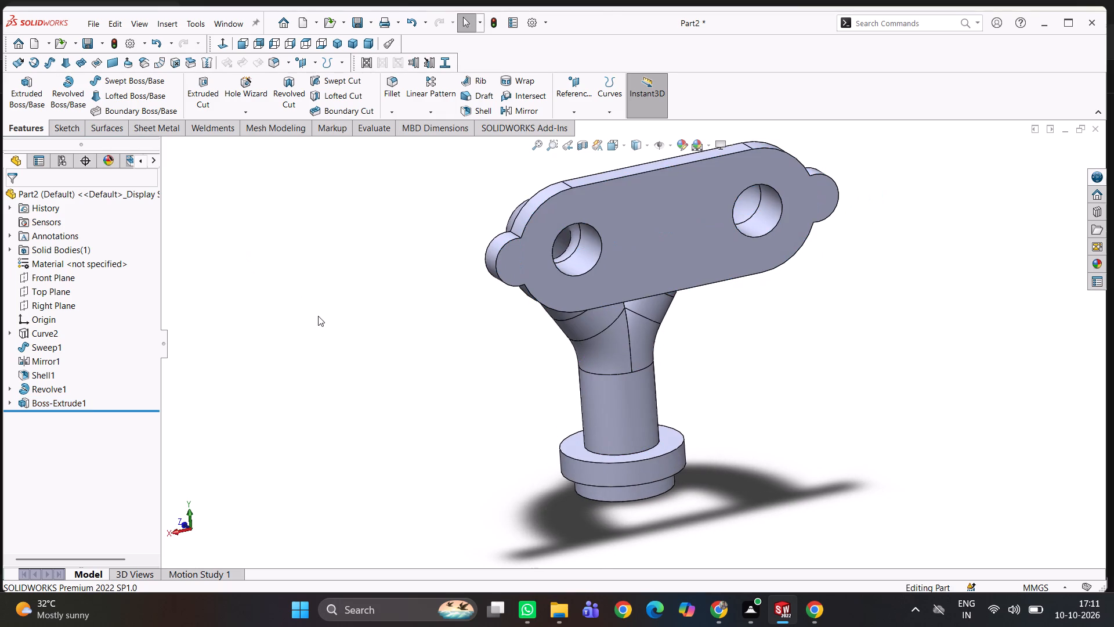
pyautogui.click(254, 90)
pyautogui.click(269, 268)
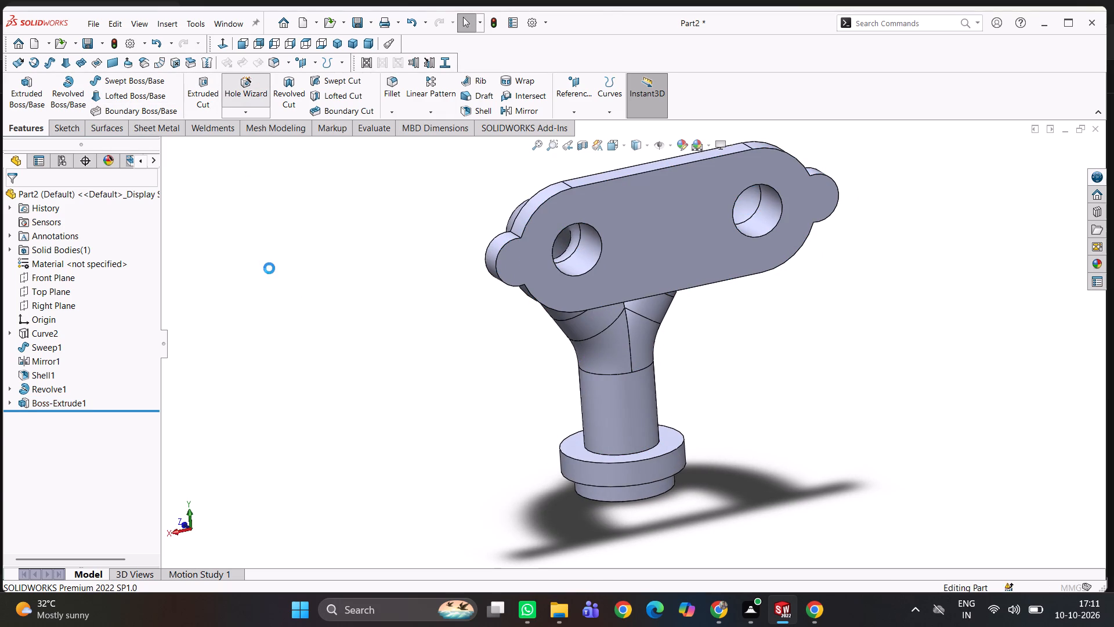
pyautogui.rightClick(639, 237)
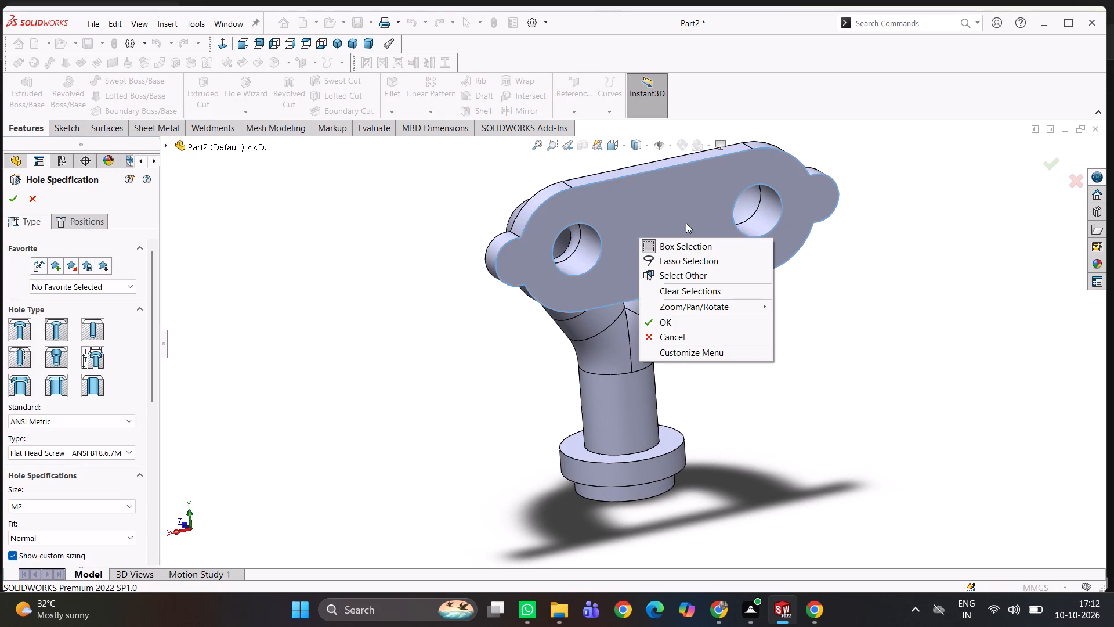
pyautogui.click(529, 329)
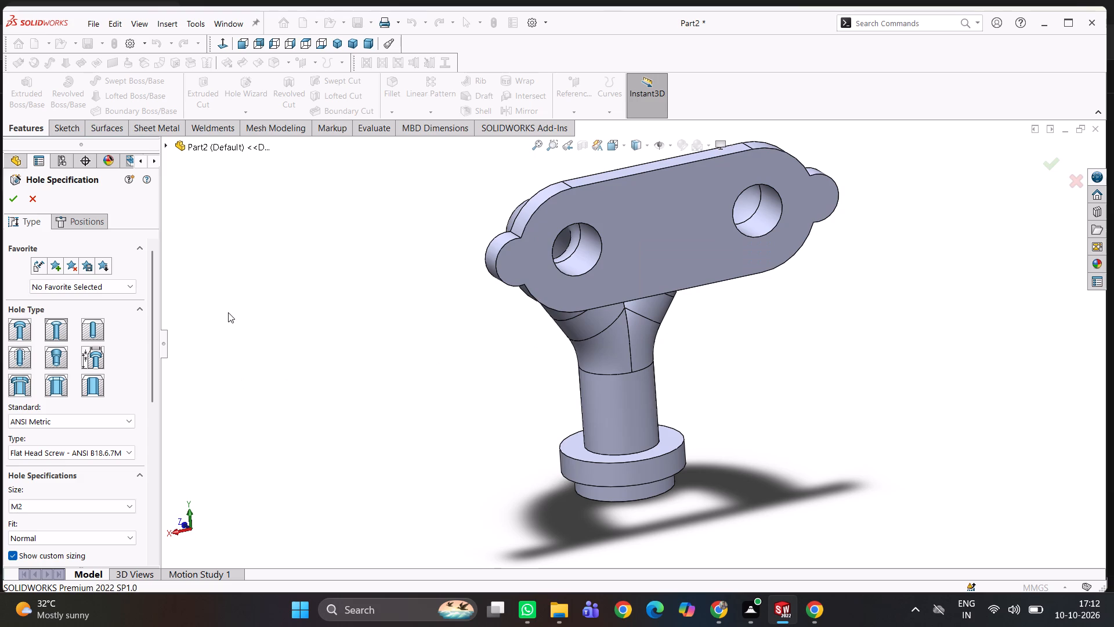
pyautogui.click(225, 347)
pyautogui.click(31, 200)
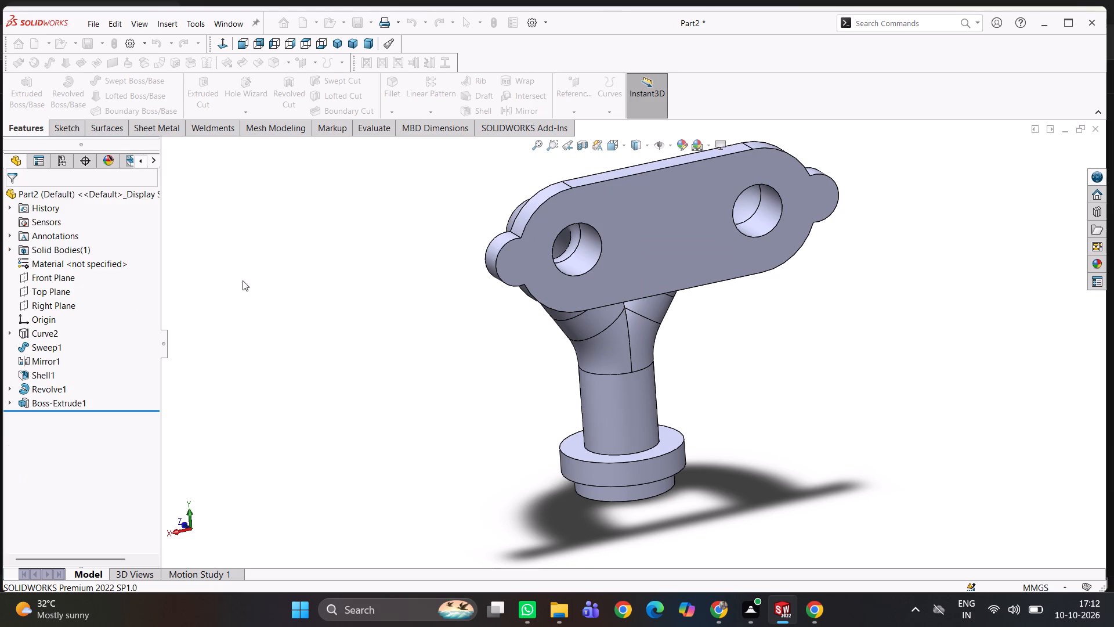
# Start a Hole Wizard hole with the lobed slot flange's outer face selected and viewed head-on, using the ISO standard.
pyautogui.rightClick(660, 250)
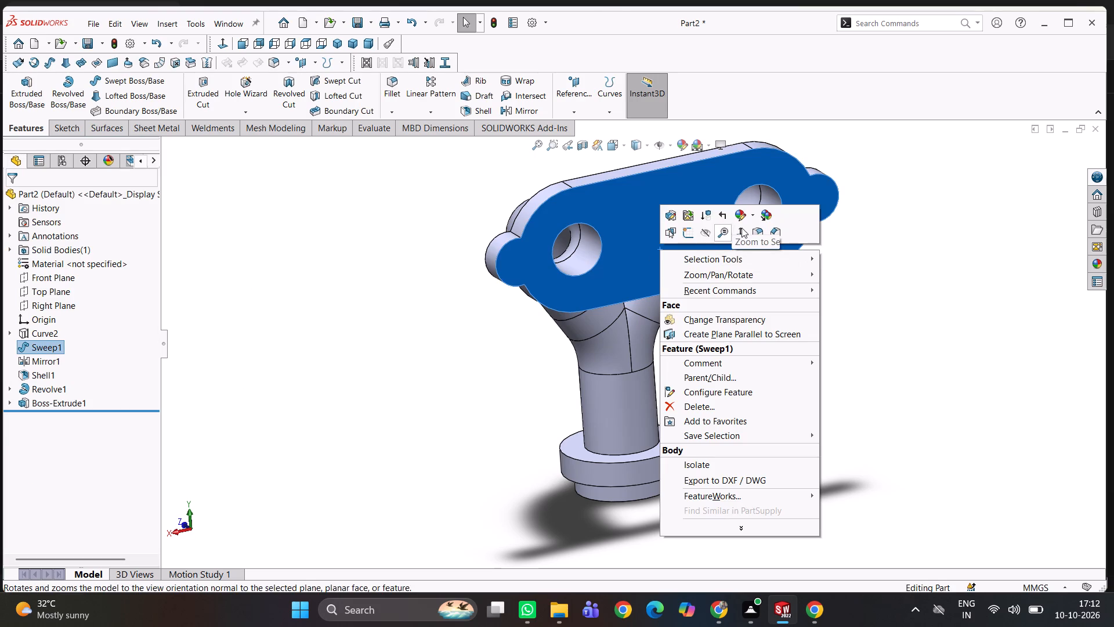
pyautogui.click(742, 228)
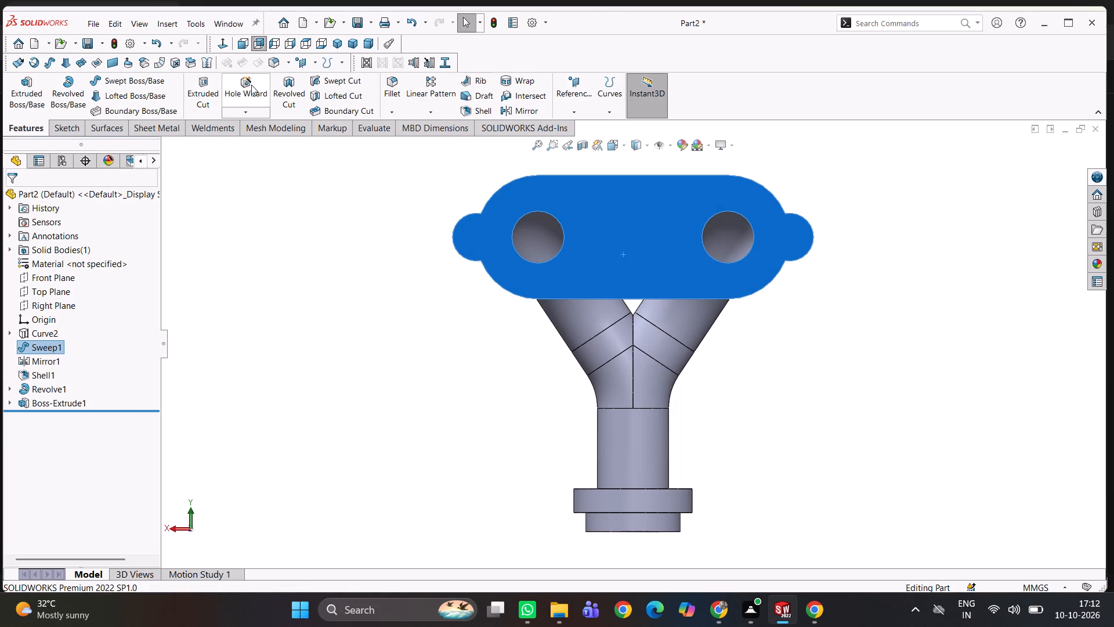
pyautogui.click(251, 85)
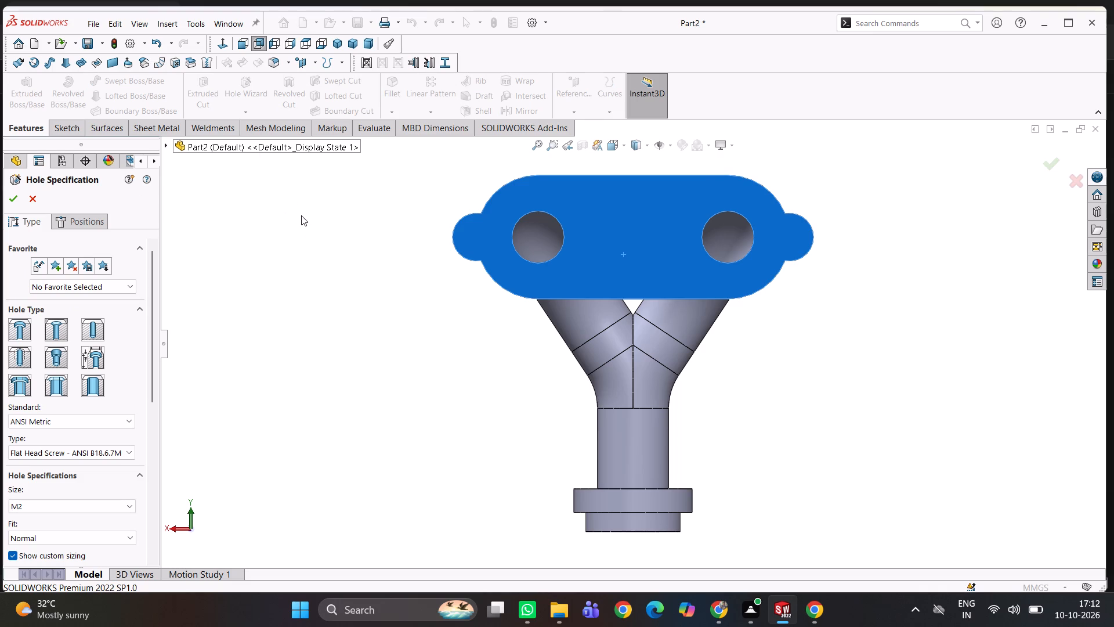
pyautogui.click(95, 334)
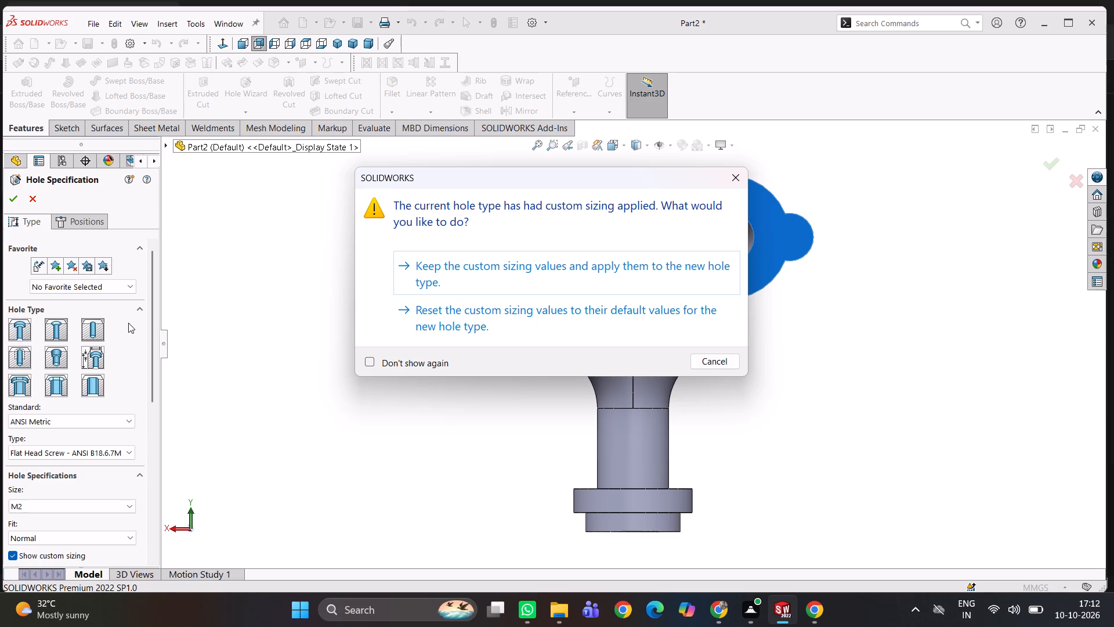
pyautogui.click(118, 420)
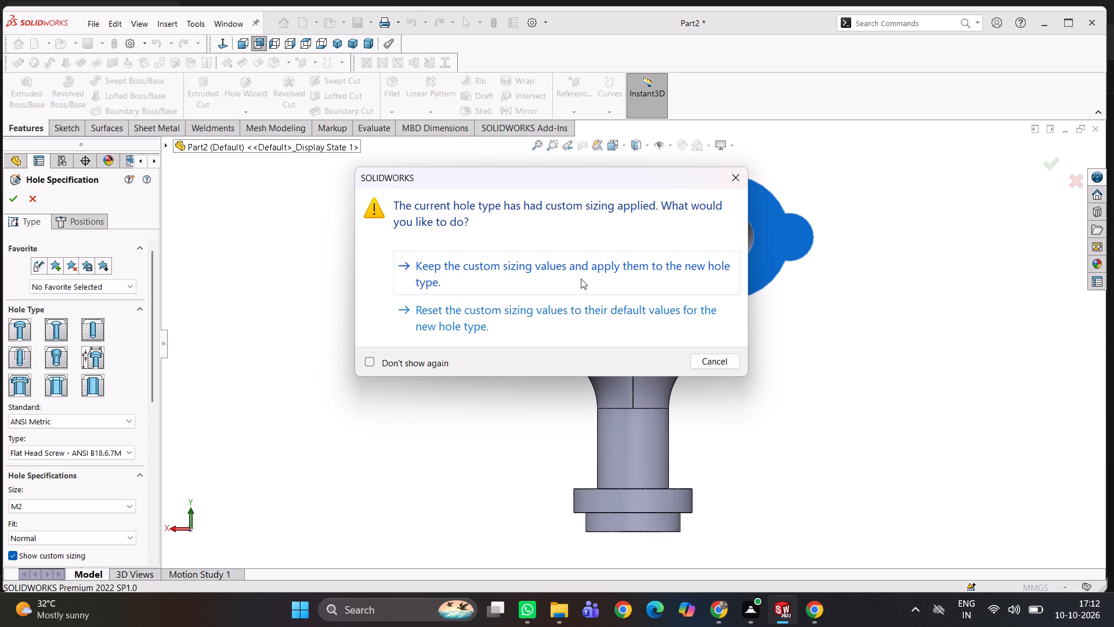
pyautogui.click(744, 167)
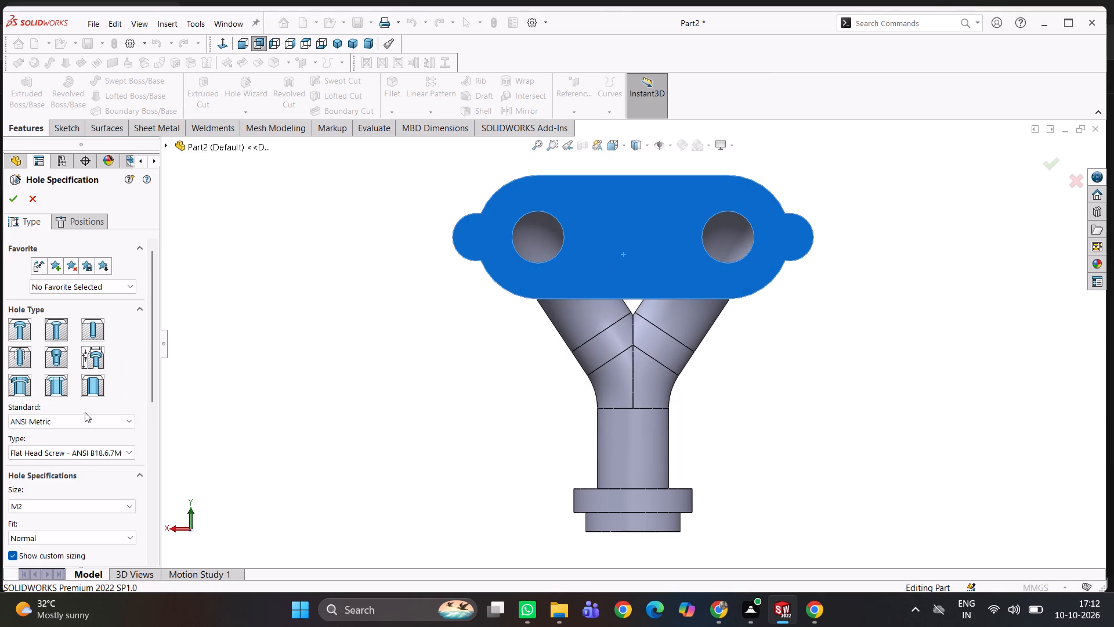
pyautogui.click(84, 415)
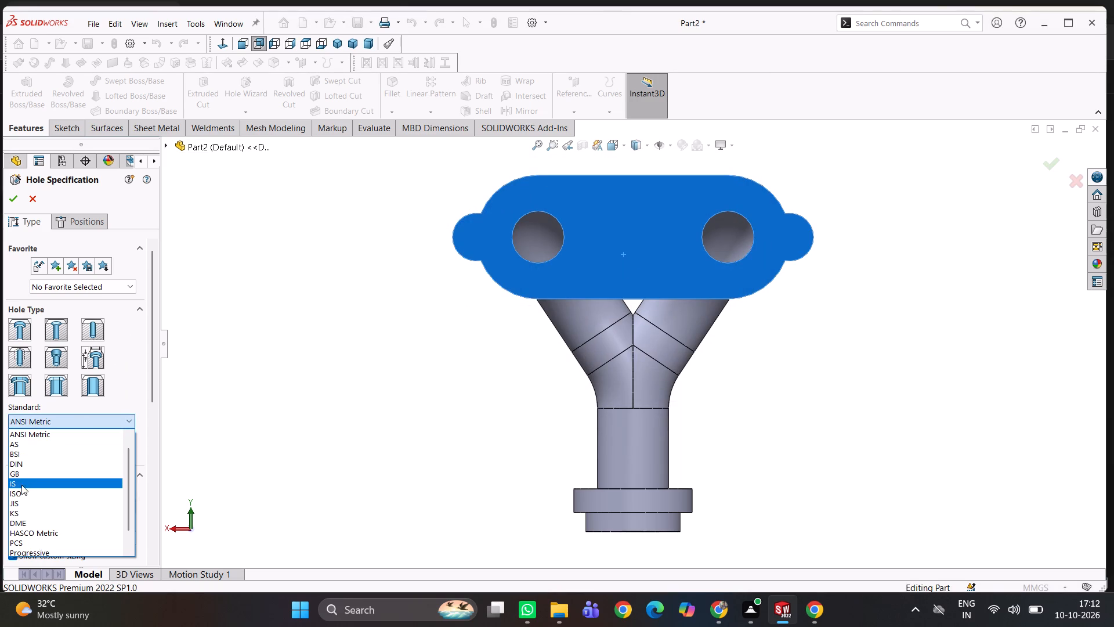
pyautogui.click(20, 489)
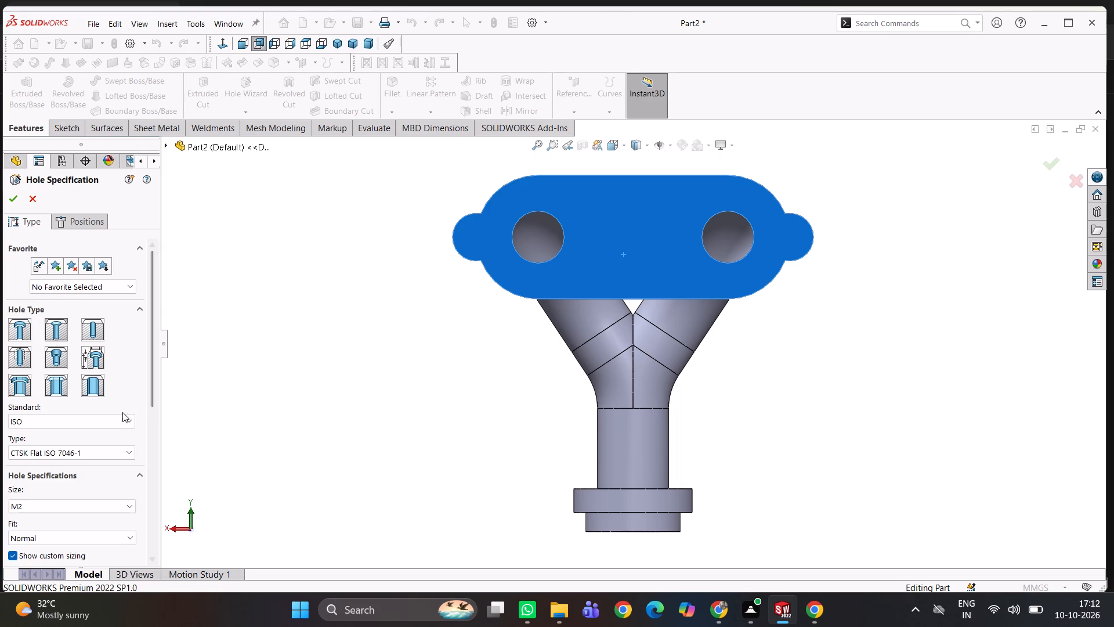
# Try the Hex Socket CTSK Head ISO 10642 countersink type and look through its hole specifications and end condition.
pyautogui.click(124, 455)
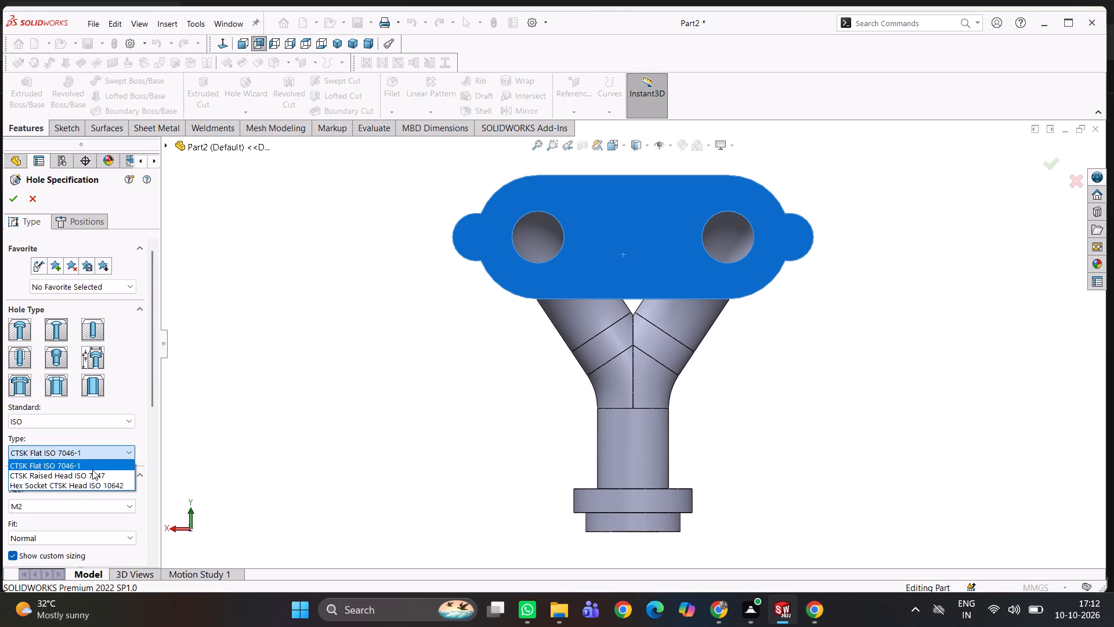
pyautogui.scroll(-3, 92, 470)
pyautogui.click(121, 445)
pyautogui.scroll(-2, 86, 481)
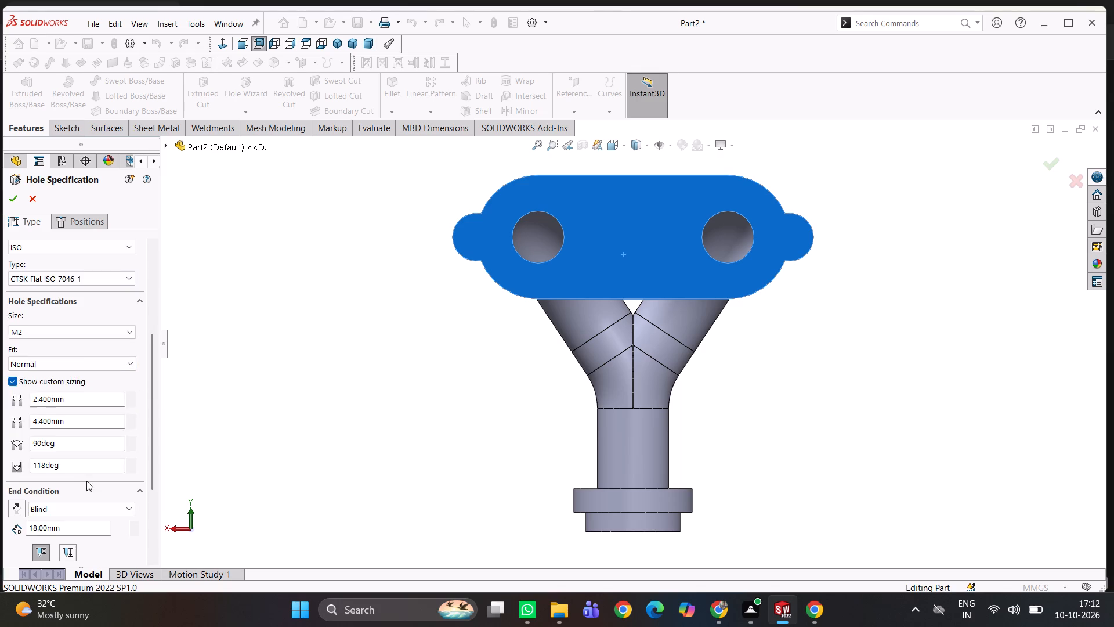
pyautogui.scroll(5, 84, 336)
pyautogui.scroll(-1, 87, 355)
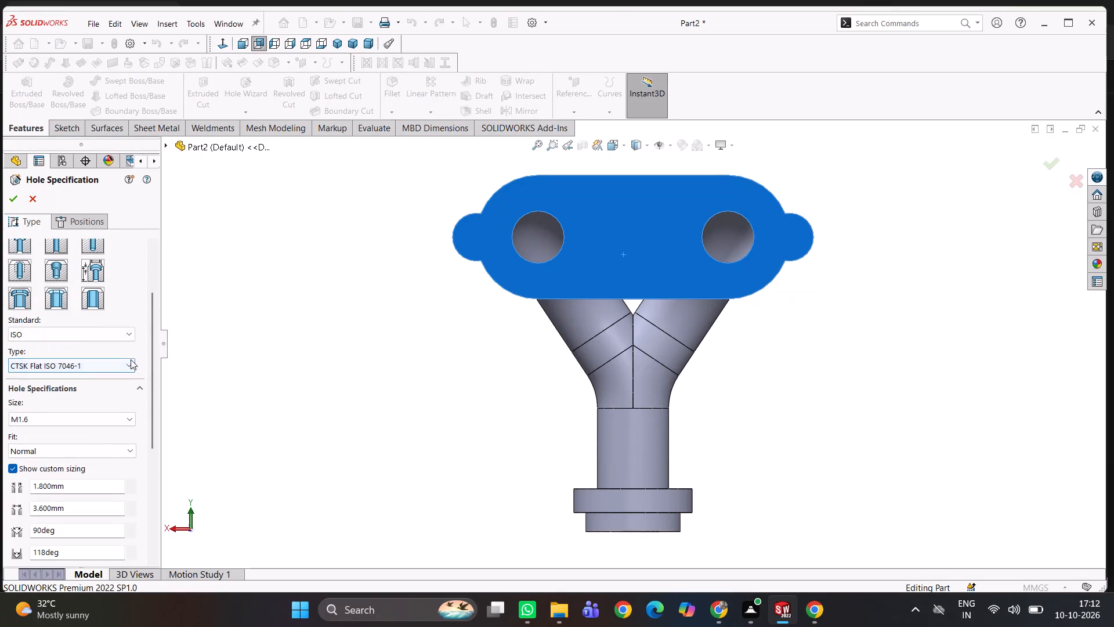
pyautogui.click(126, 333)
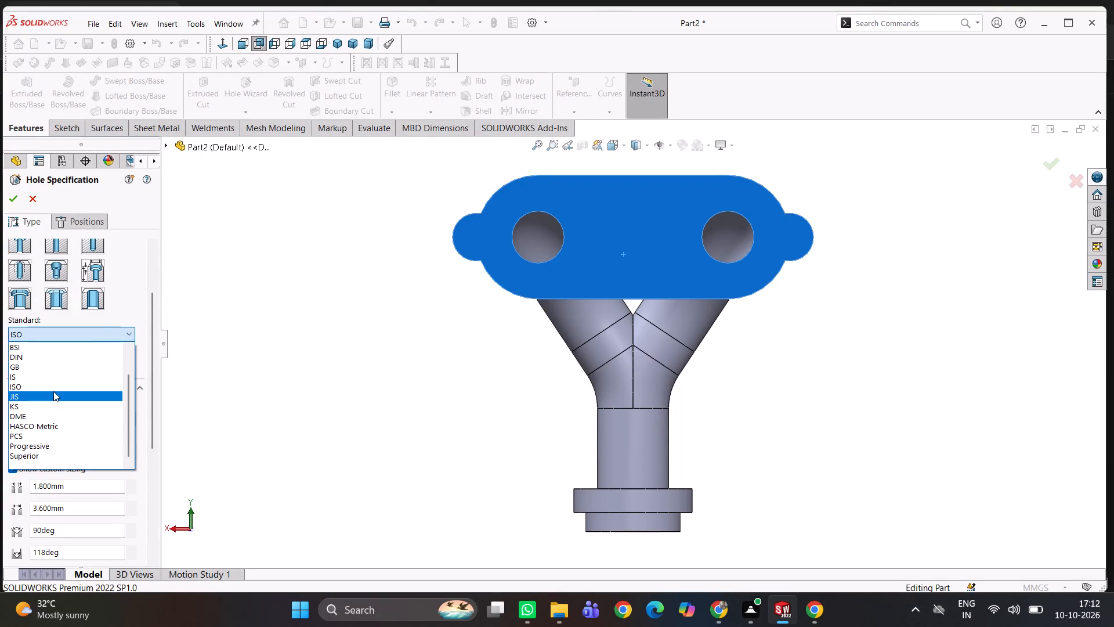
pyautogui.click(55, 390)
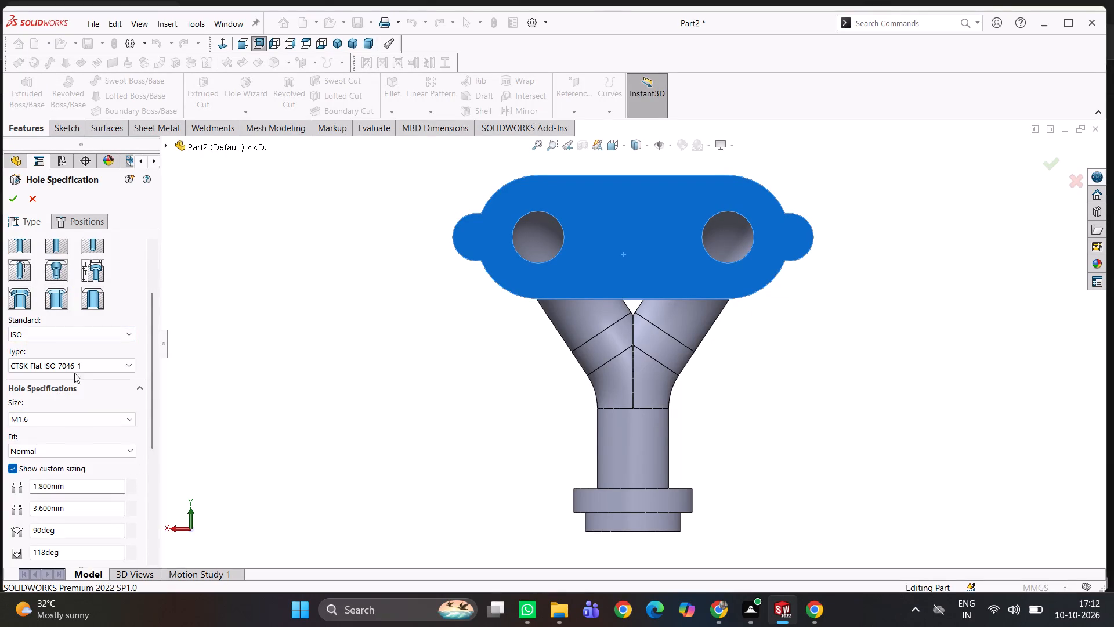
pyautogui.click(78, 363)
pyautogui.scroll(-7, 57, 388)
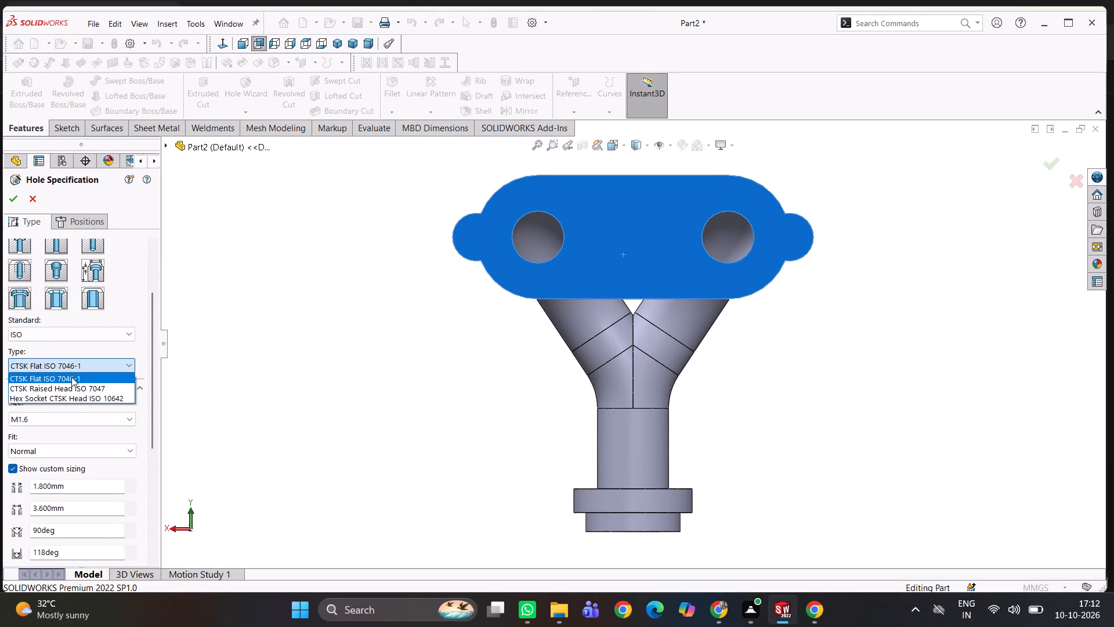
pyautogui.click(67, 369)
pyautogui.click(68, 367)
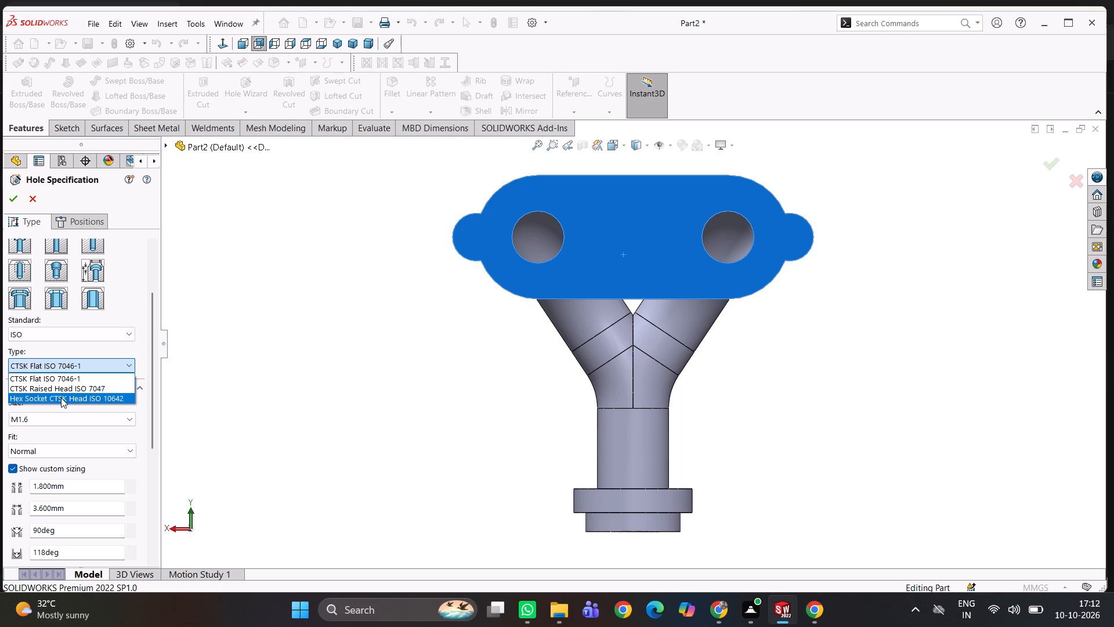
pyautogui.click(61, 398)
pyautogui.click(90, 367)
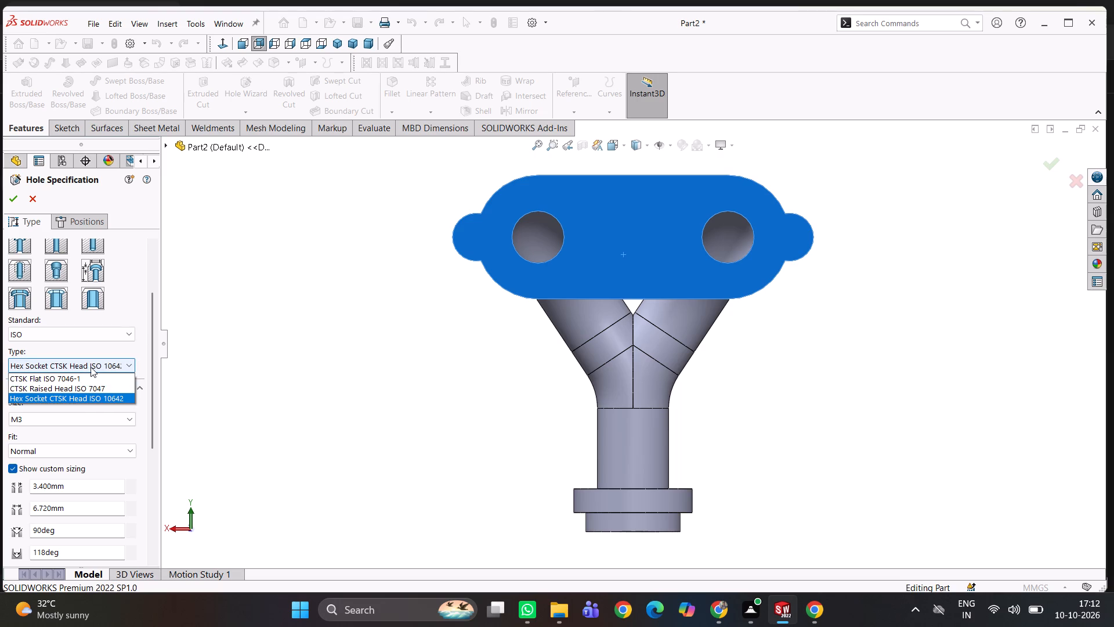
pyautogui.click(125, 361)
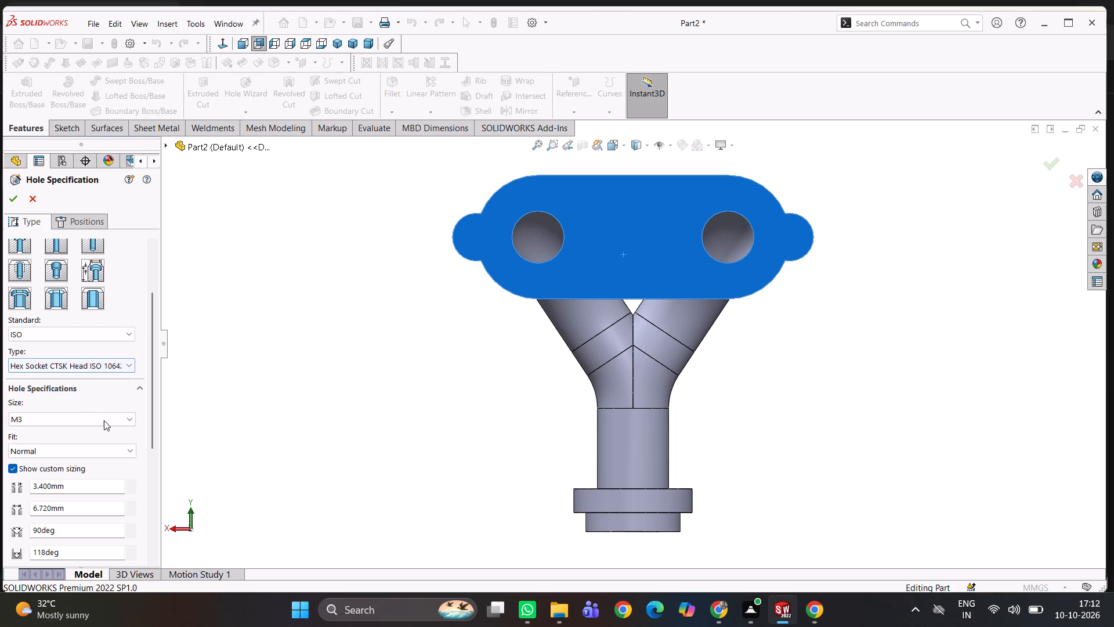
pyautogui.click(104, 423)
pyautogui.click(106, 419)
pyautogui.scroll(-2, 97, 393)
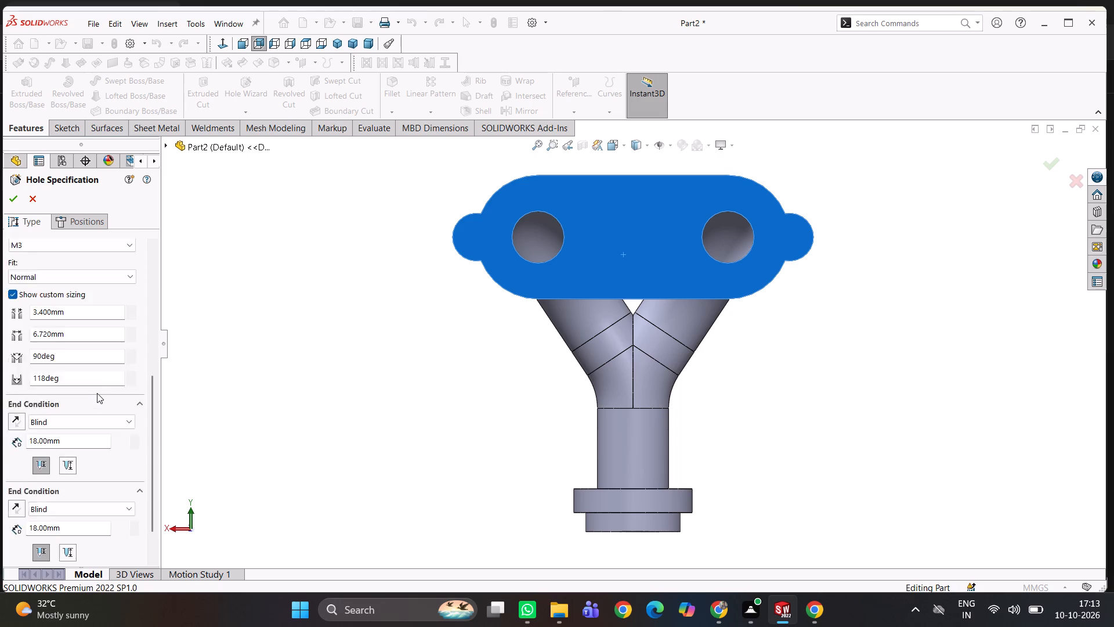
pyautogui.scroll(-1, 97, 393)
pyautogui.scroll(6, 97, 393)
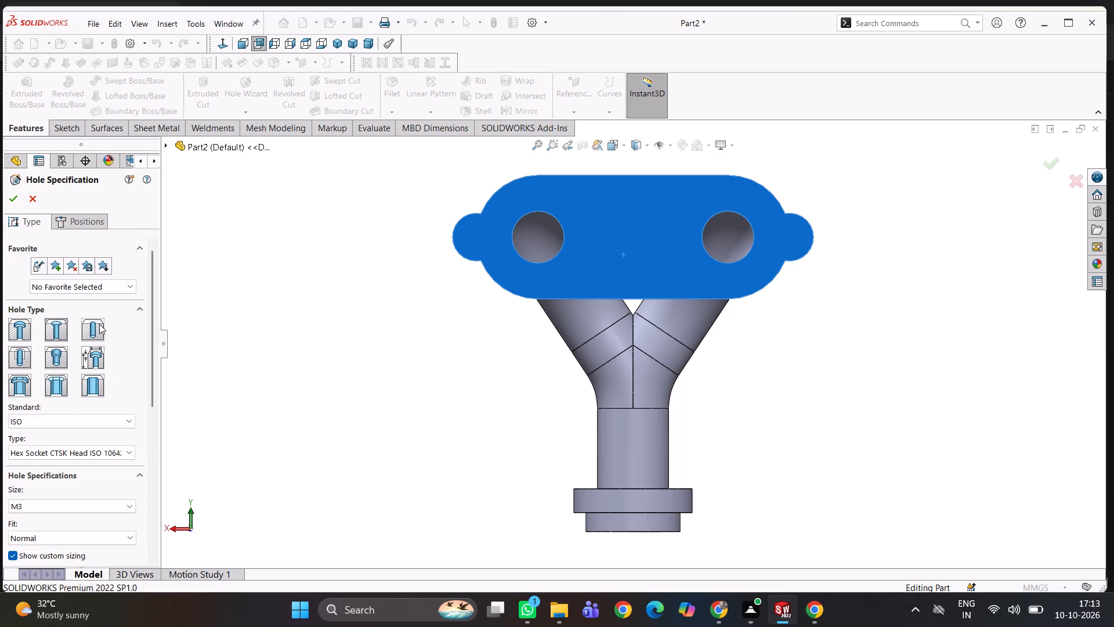
# Set the hole type to a plain ISO Hole of type Drill sizes with size Ø4.5.
pyautogui.click(99, 324)
pyautogui.click(90, 425)
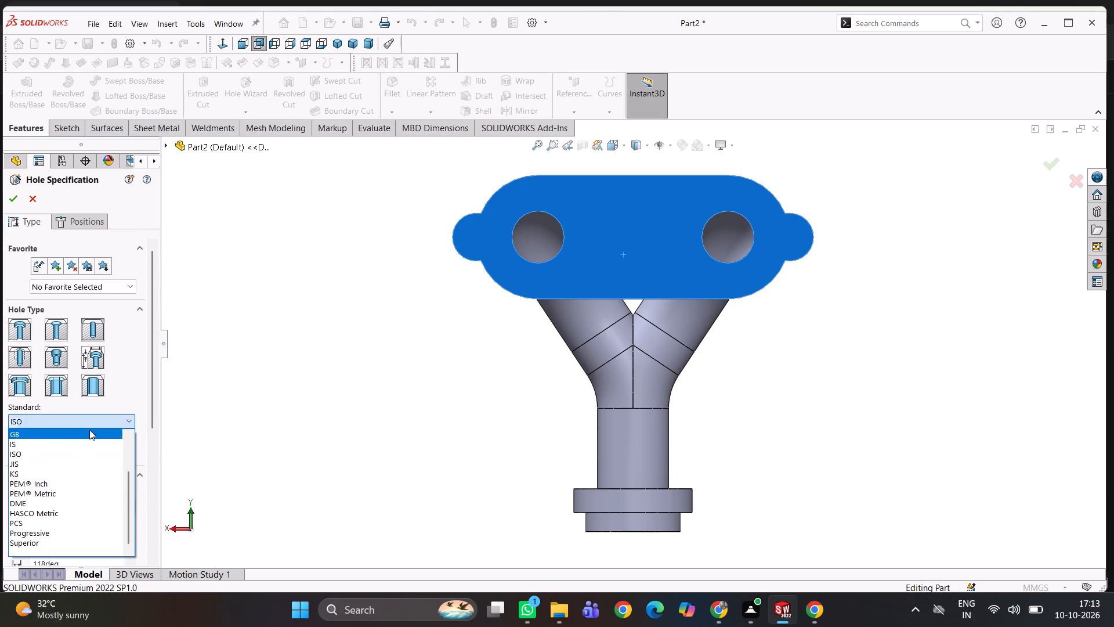
pyautogui.click(76, 449)
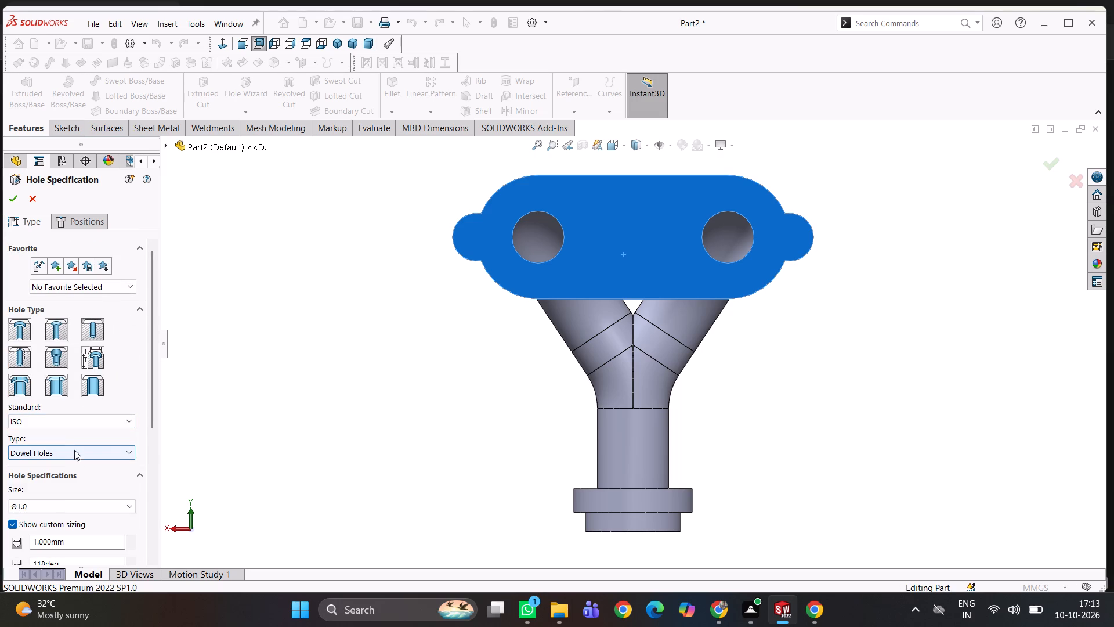
pyautogui.click(79, 447)
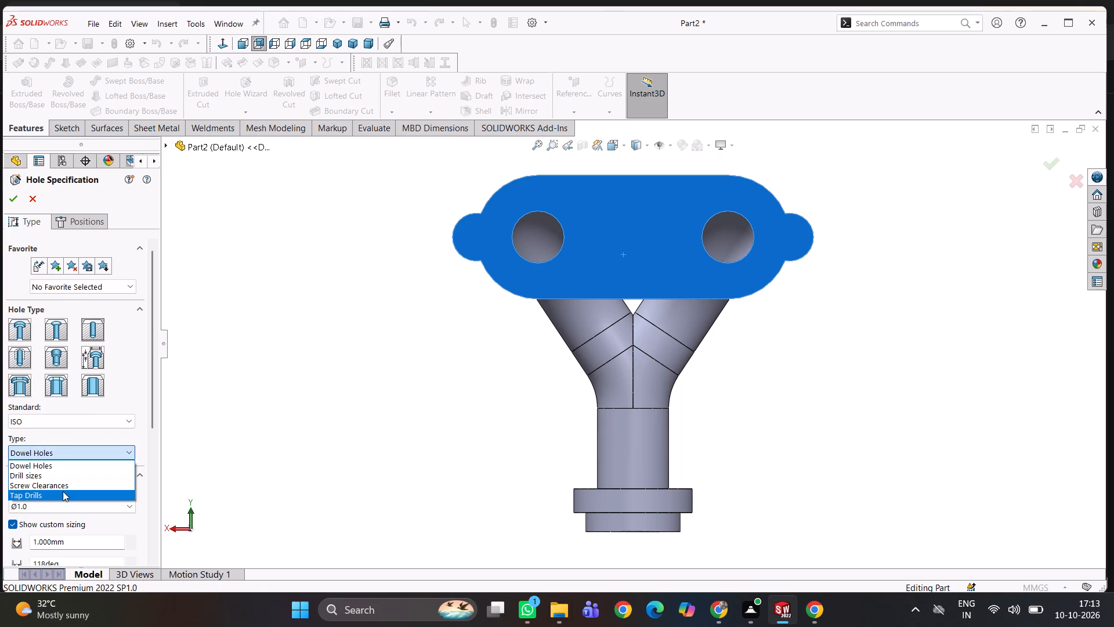
pyautogui.scroll(-3, 57, 469)
pyautogui.click(48, 475)
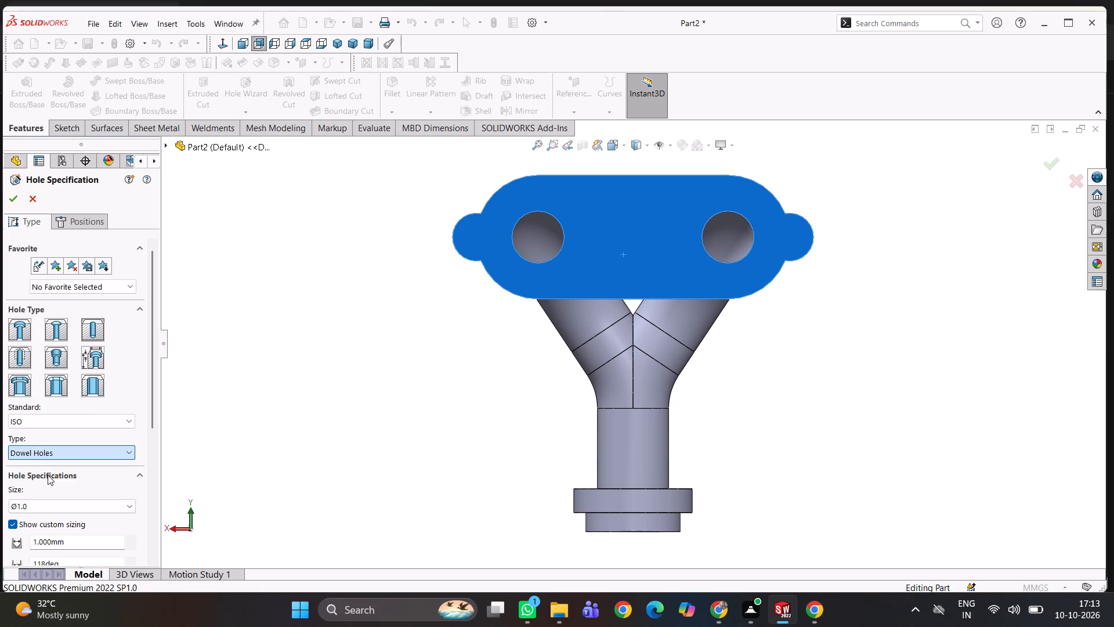
pyautogui.click(65, 502)
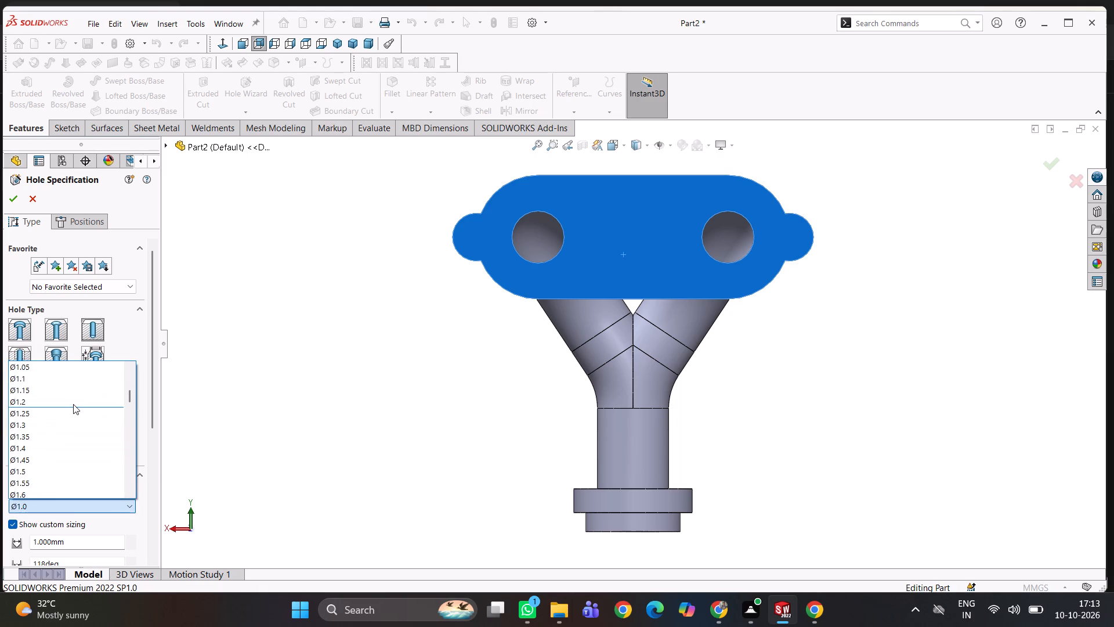
pyautogui.scroll(1, 73, 404)
pyautogui.scroll(-2, 73, 404)
pyautogui.click(34, 449)
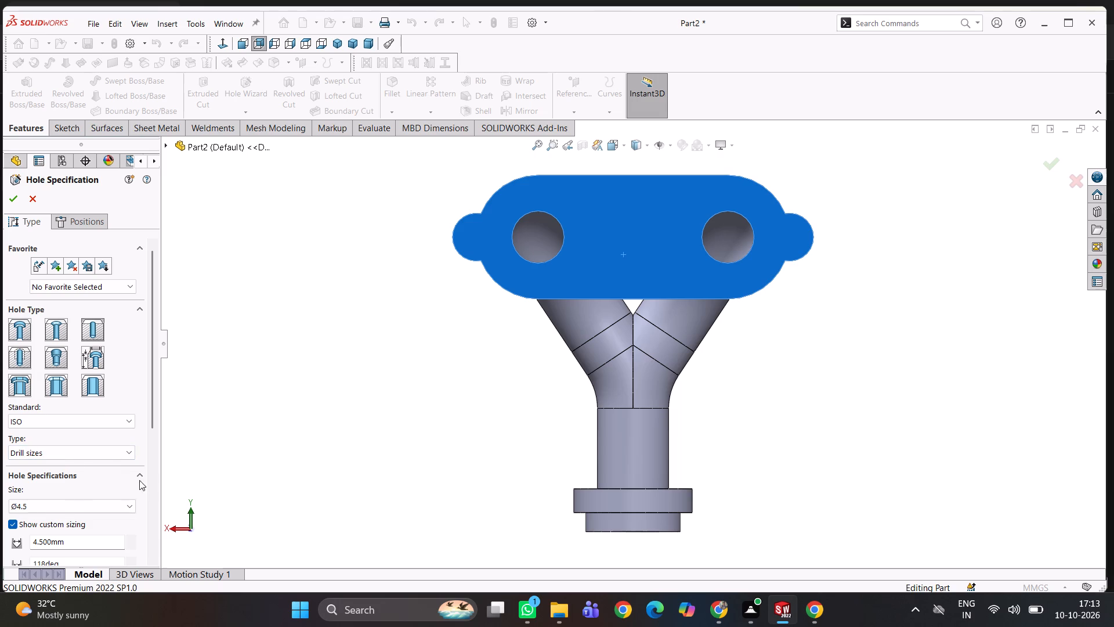
# Set the Ø4.5 hole's end condition to Up To Next.
pyautogui.scroll(-1, 130, 483)
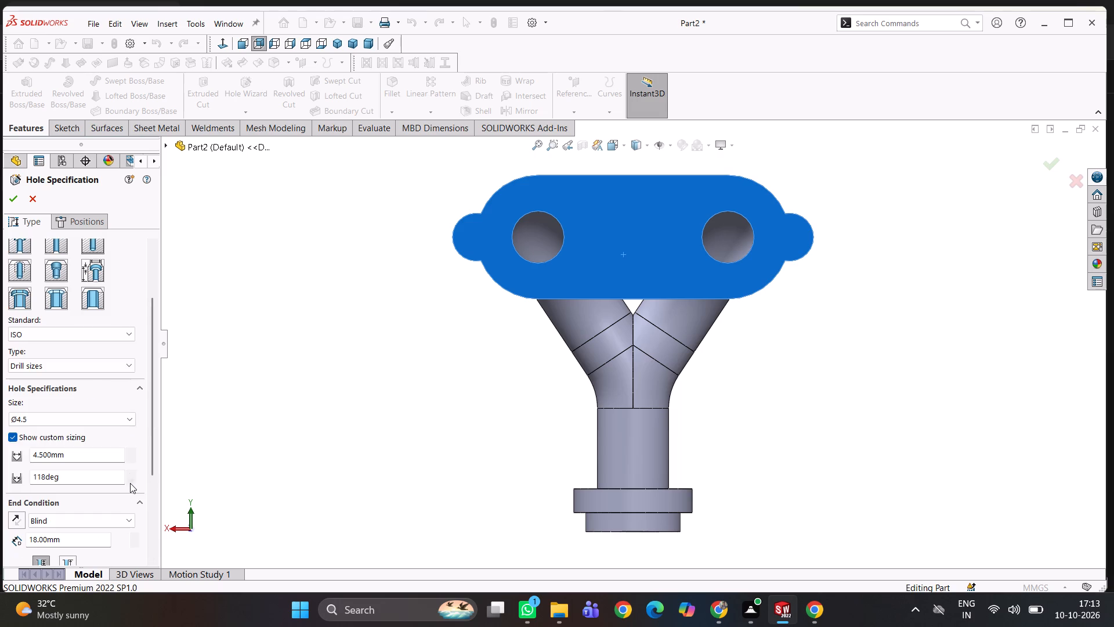
pyautogui.scroll(-1, 133, 474)
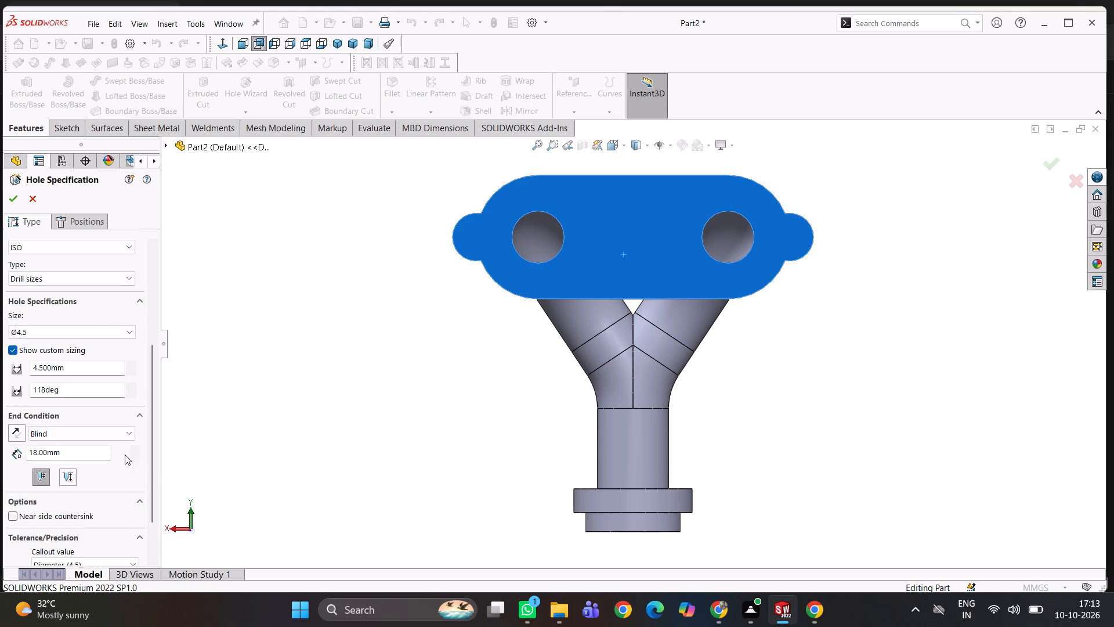
pyautogui.click(113, 432)
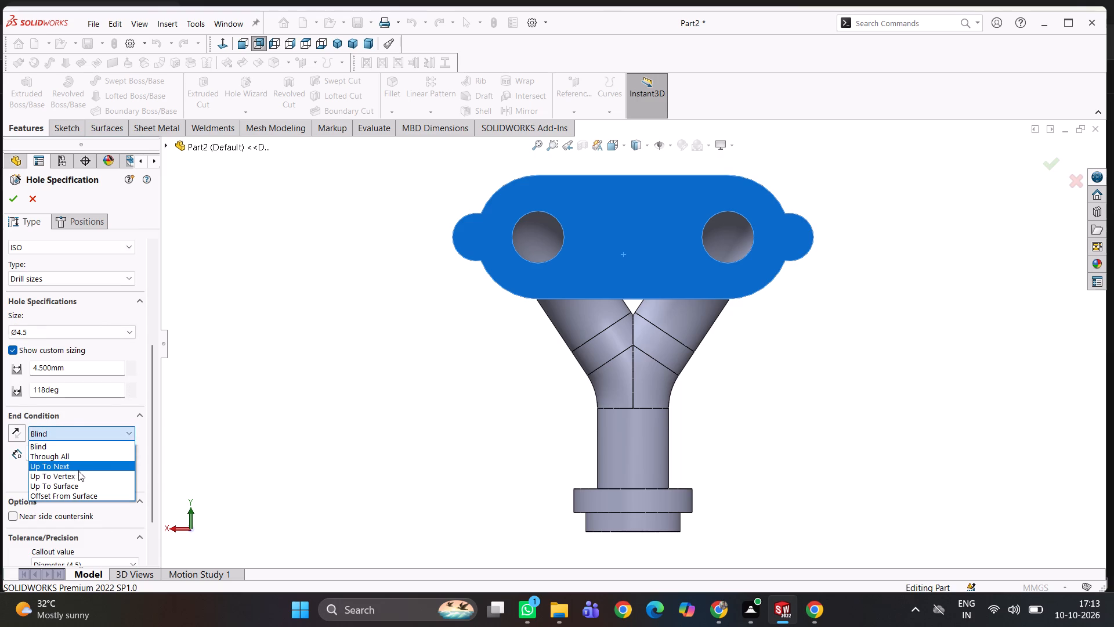
pyautogui.click(78, 471)
pyautogui.click(98, 415)
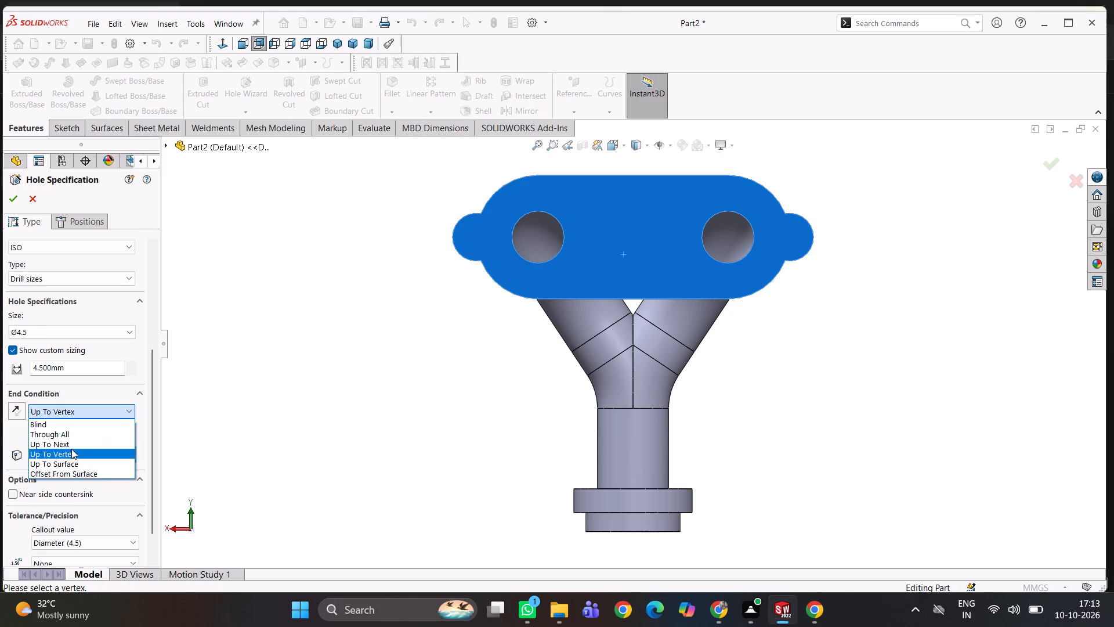
pyautogui.click(75, 445)
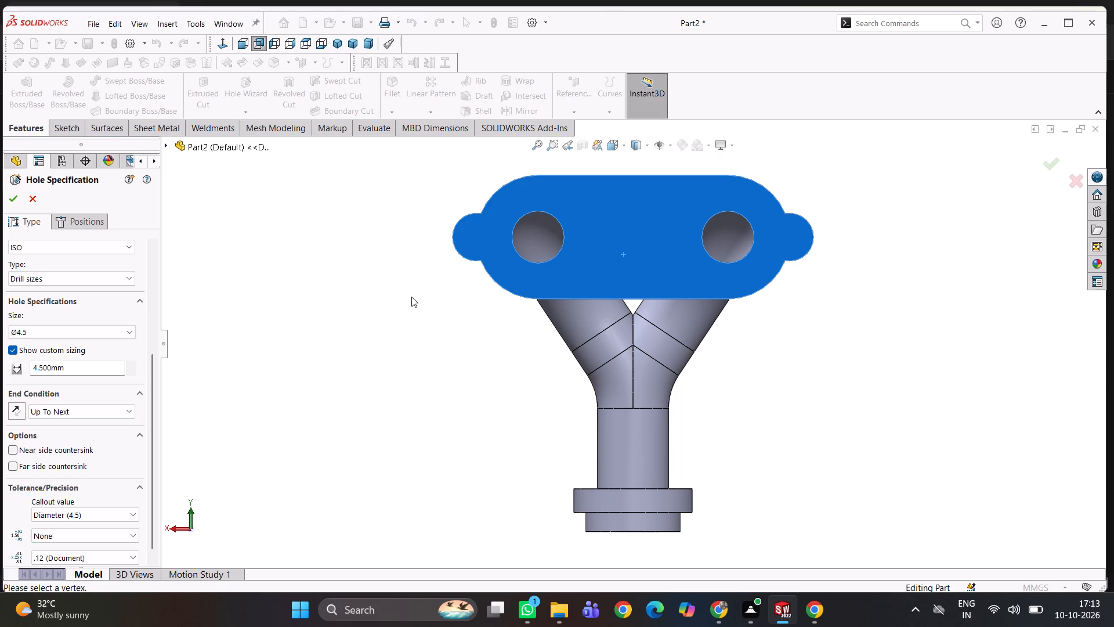
# Place the Ø4.5 holes at the centres of both end lobes of the slot flange and finish the Hole Wizard feature.
pyautogui.click(64, 215)
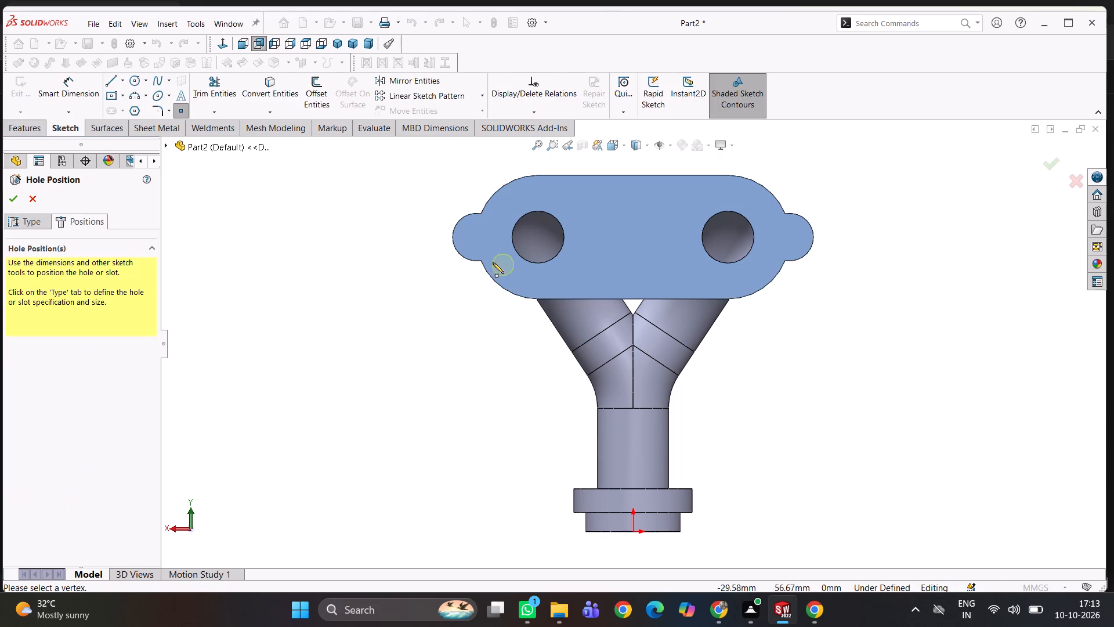
pyautogui.click(475, 236)
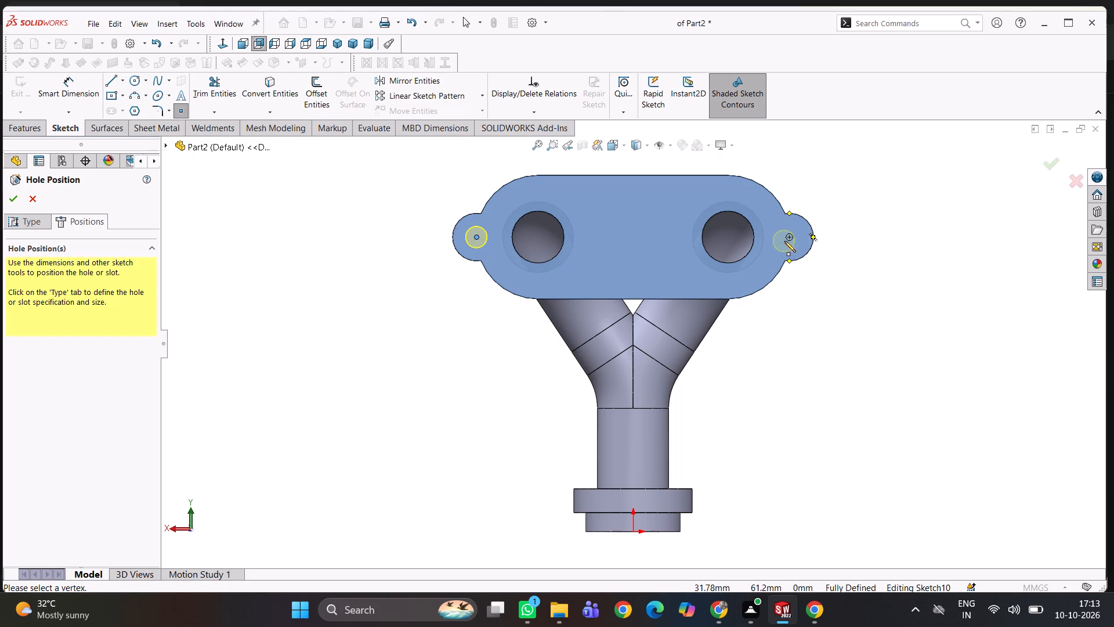
pyautogui.click(790, 239)
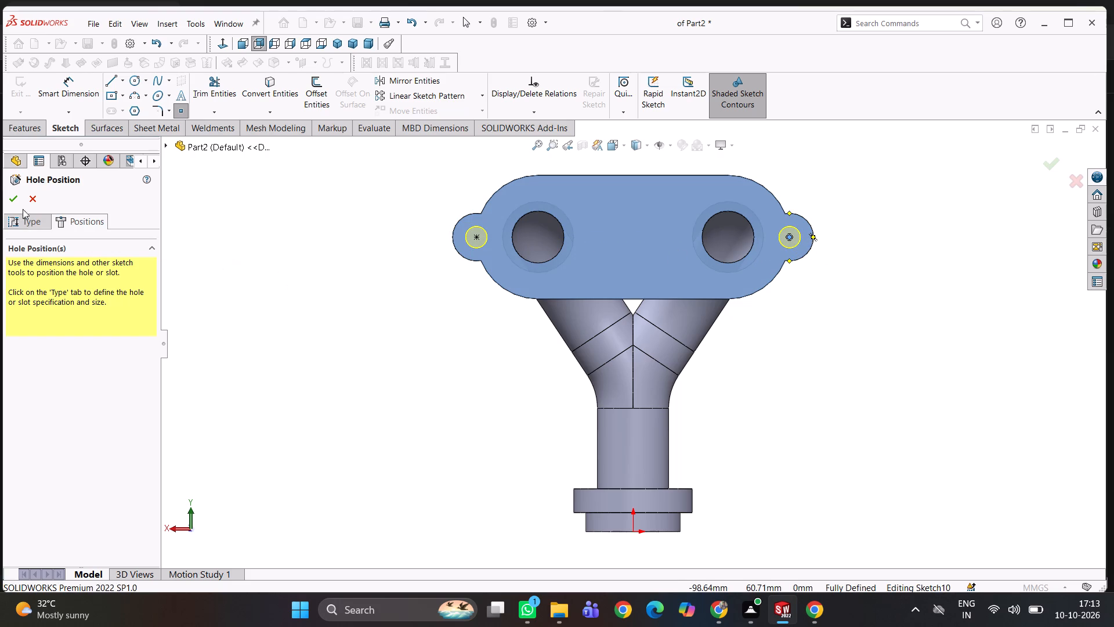
pyautogui.click(12, 199)
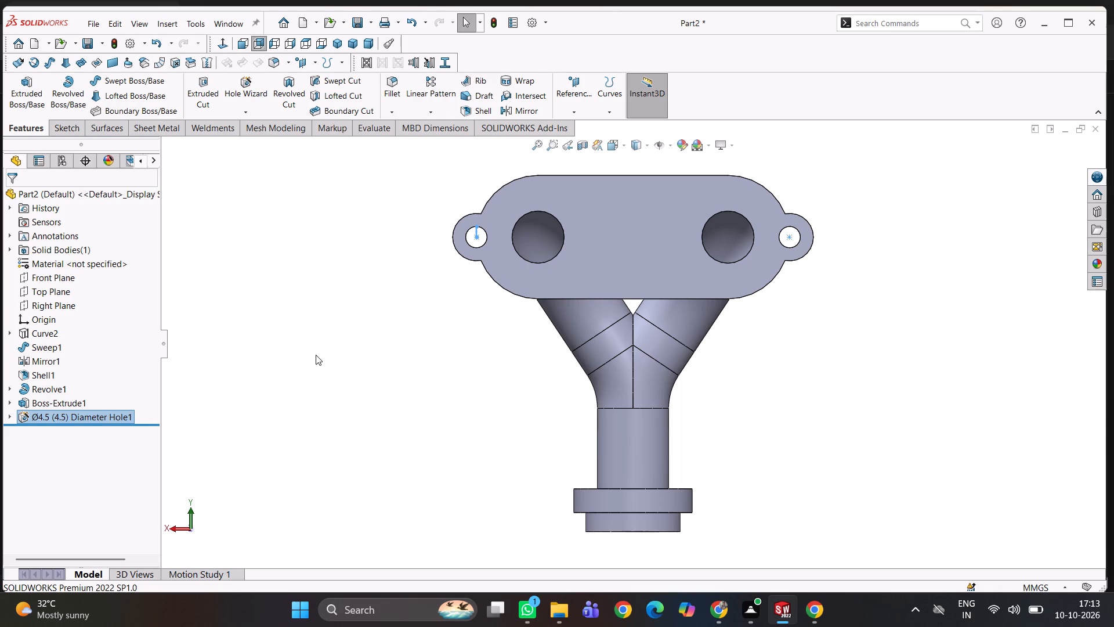
# Start a fillet with a 5 mm radius and select the junction edge where the two pipe branches meet.
pyautogui.moveTo(309, 349); pyautogui.dragTo(433, 411, button='middle')
pyautogui.scroll(2, 417, 379)
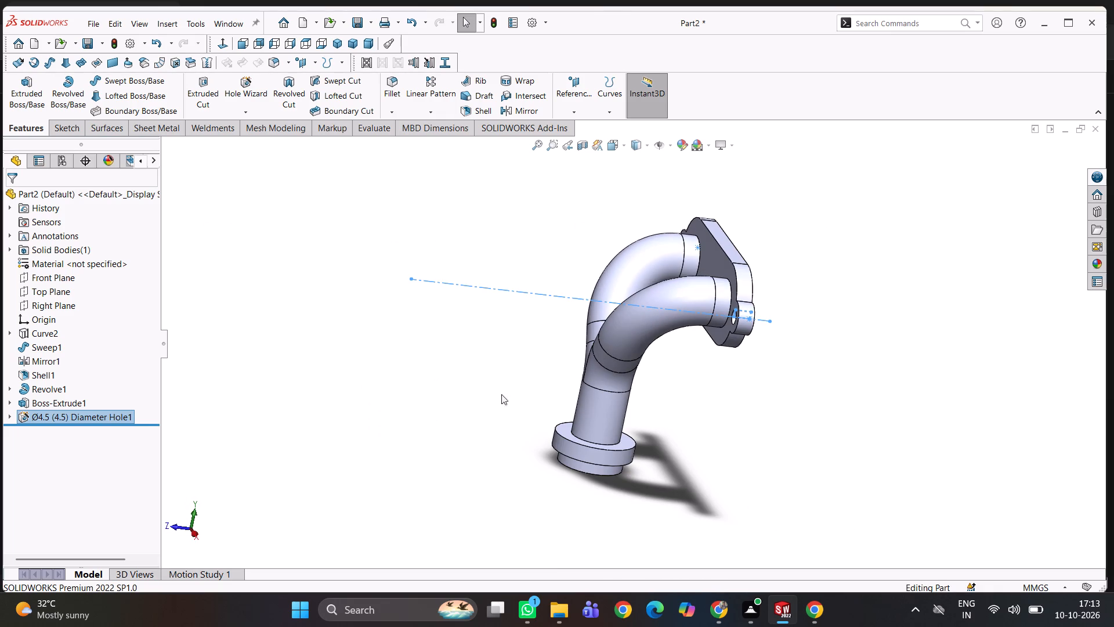
pyautogui.click(451, 383)
pyautogui.moveTo(484, 380); pyautogui.dragTo(455, 362, button='middle')
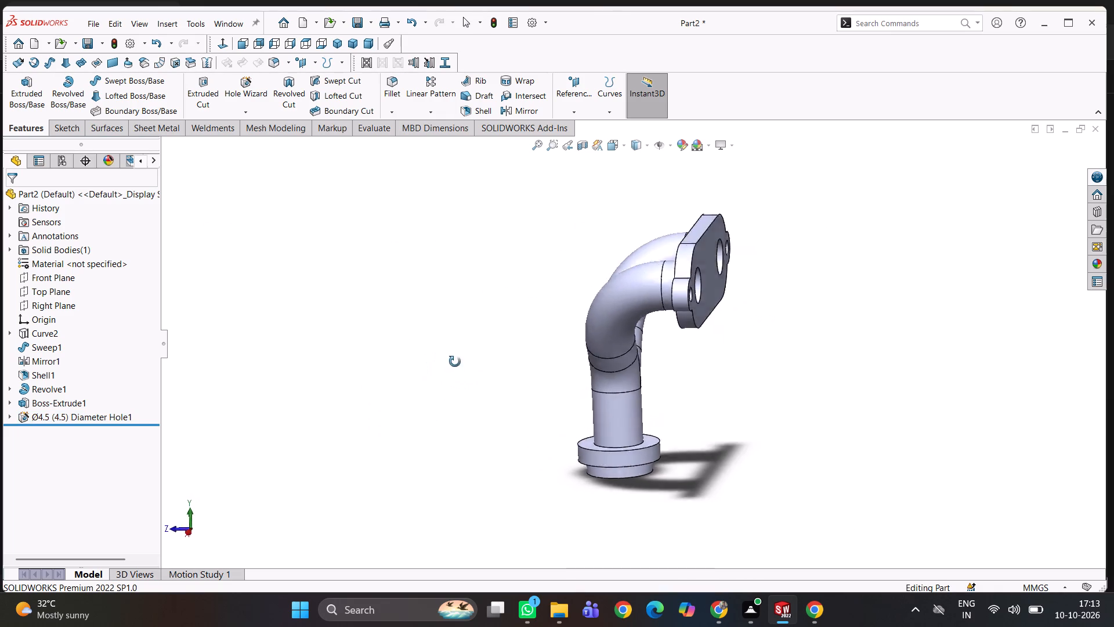
pyautogui.moveTo(455, 362); pyautogui.dragTo(423, 291, button='middle')
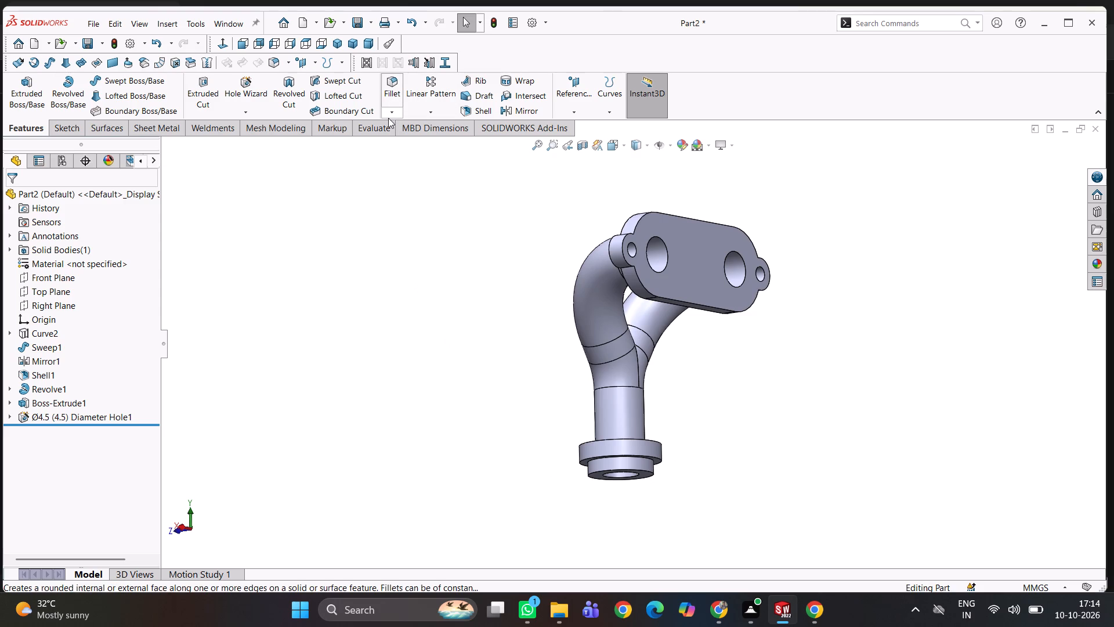
pyautogui.click(398, 84)
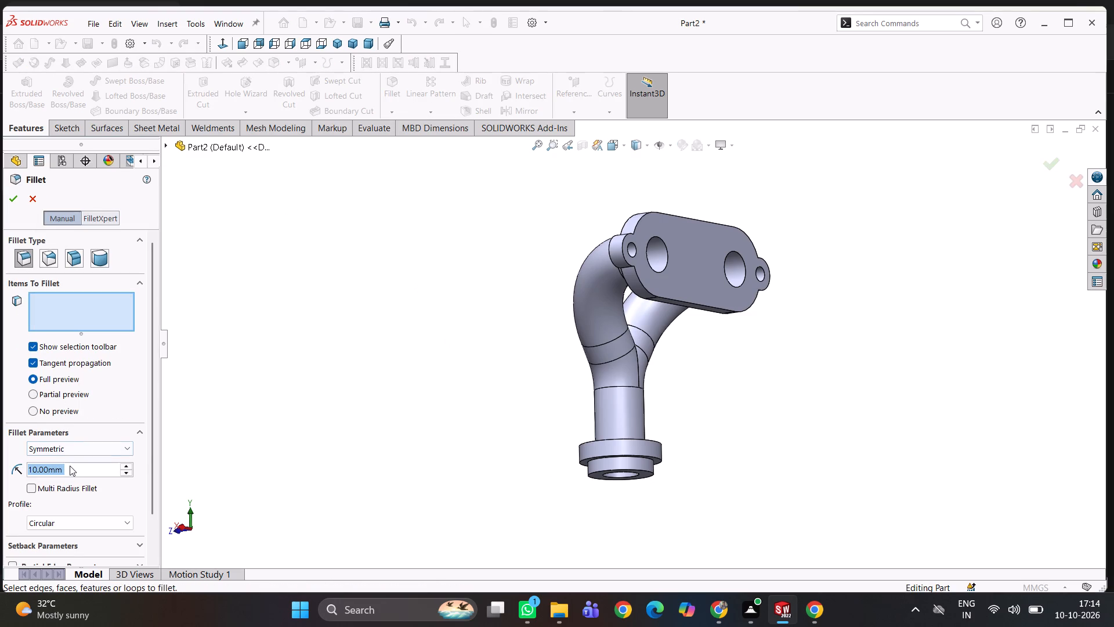
pyautogui.press('5')
pyautogui.press('Return')
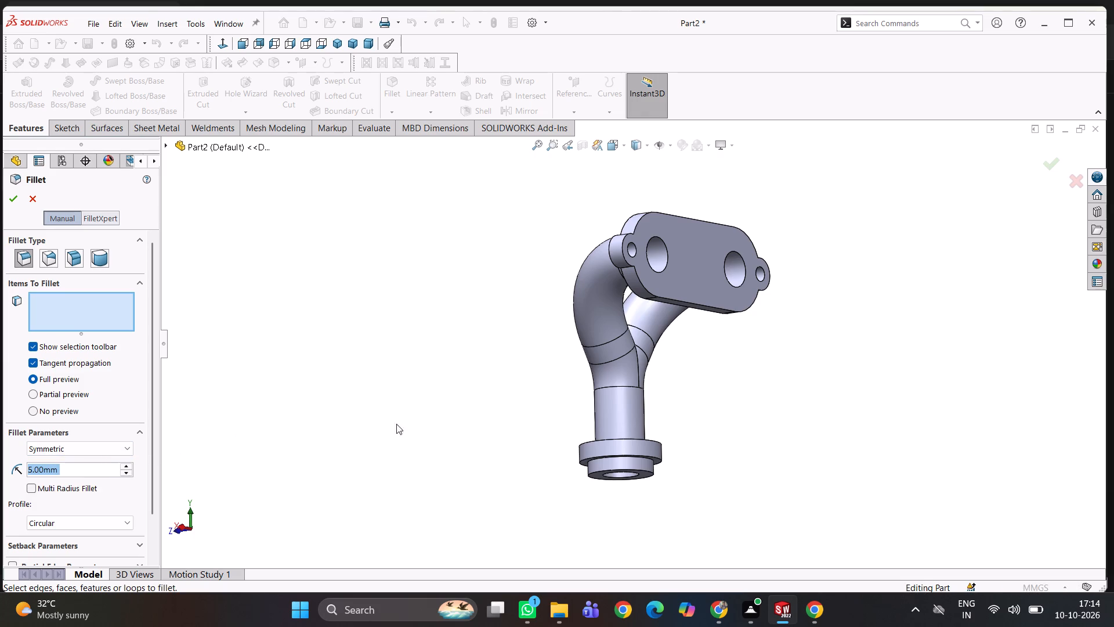
pyautogui.moveTo(356, 409); pyautogui.dragTo(441, 451, button='middle')
pyautogui.scroll(1, 441, 451)
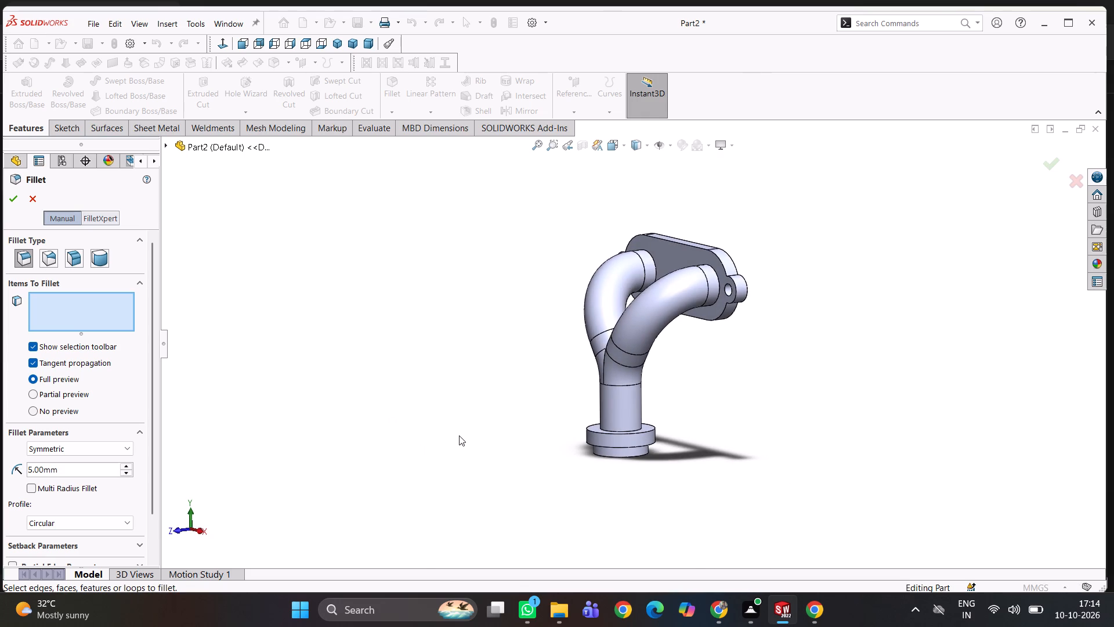
pyautogui.moveTo(552, 405); pyautogui.dragTo(562, 435, button='middle')
pyautogui.moveTo(563, 436); pyautogui.dragTo(575, 473, button='middle')
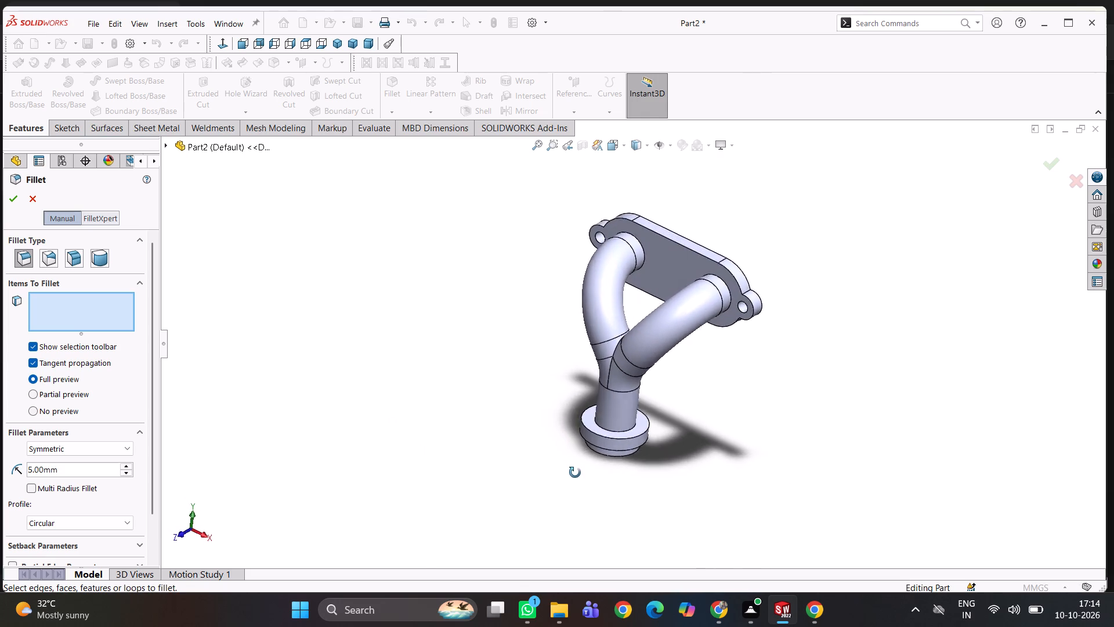
pyautogui.moveTo(575, 473); pyautogui.dragTo(580, 500, button='middle')
pyautogui.moveTo(599, 380); pyautogui.dragTo(610, 417, button='middle')
pyautogui.moveTo(611, 423); pyautogui.dragTo(619, 467, button='middle')
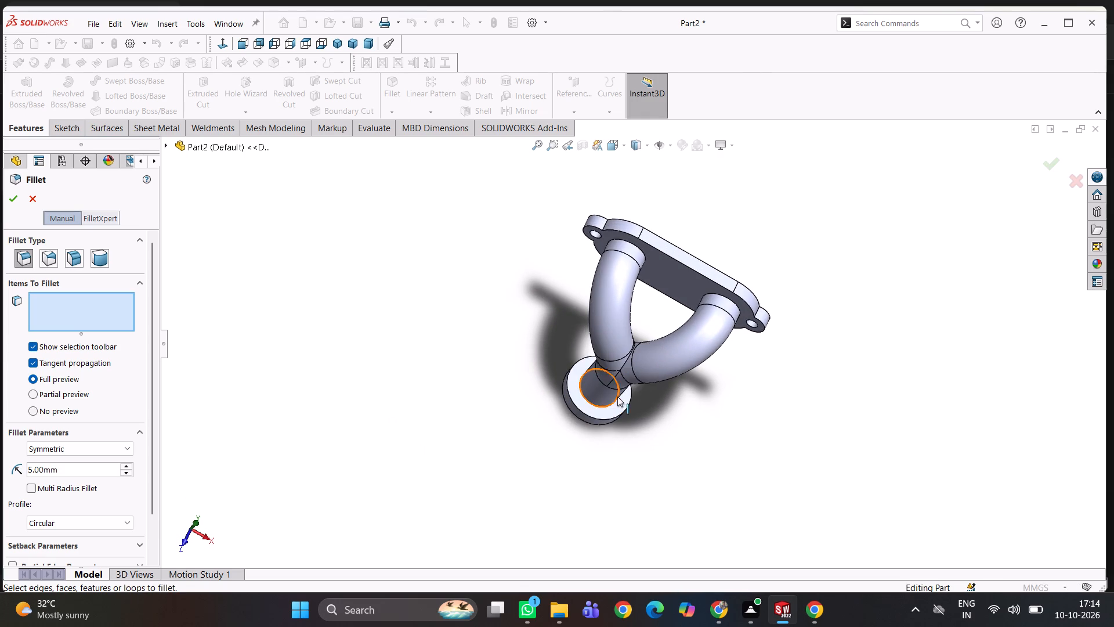
pyautogui.click(621, 370)
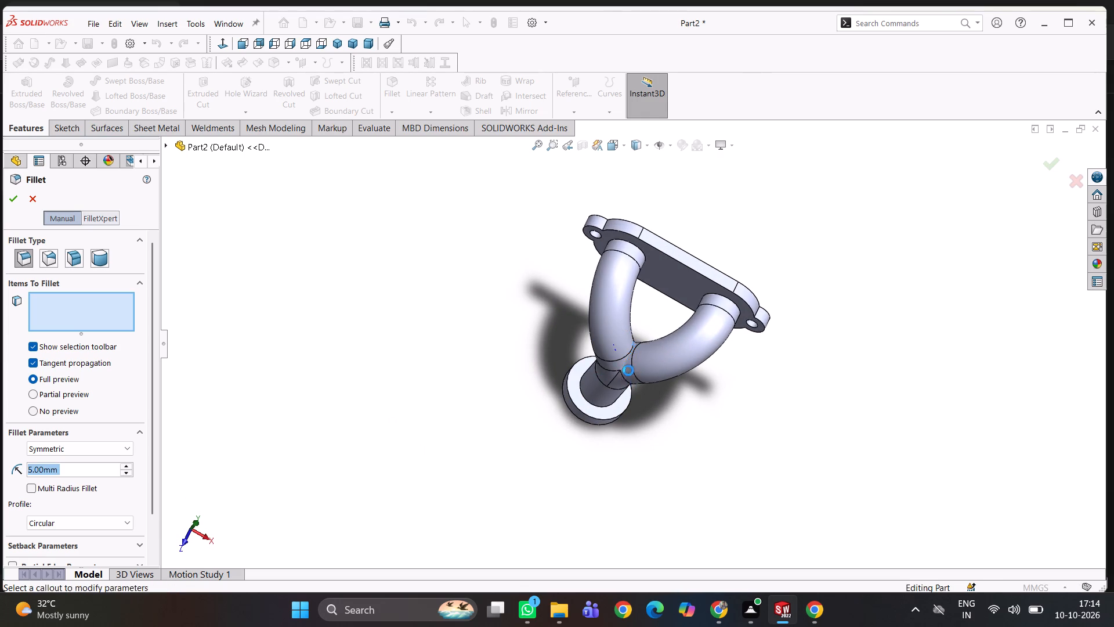
# Add both corner edges where one end lobe meets the slot flange to the 5 mm fillet.
pyautogui.moveTo(736, 405); pyautogui.dragTo(726, 421, button='middle')
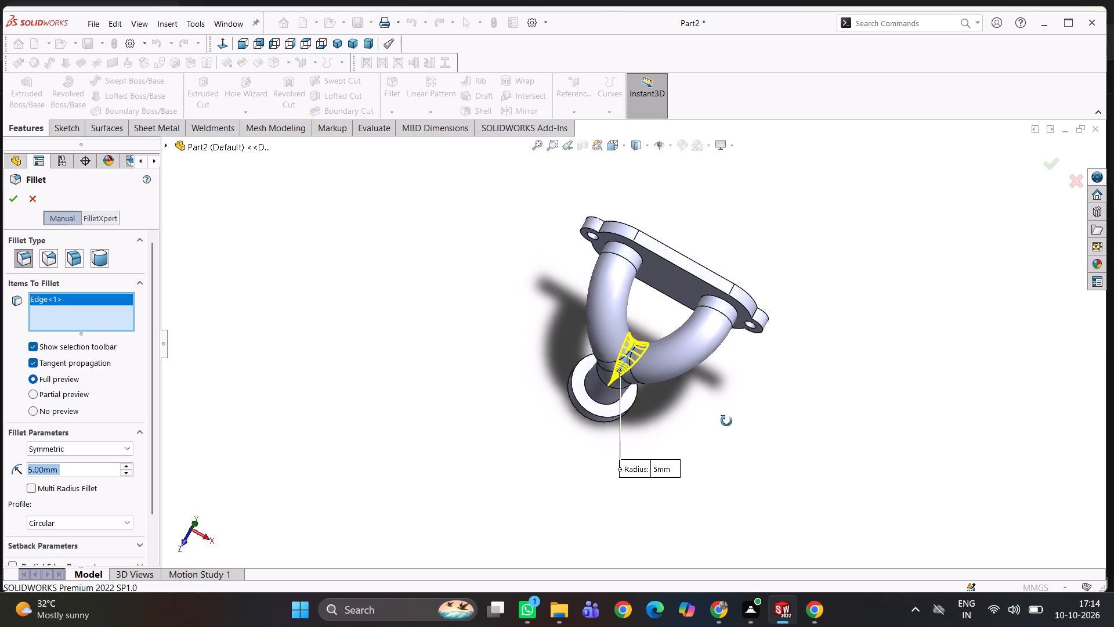
pyautogui.moveTo(726, 421); pyautogui.dragTo(740, 469, button='middle')
pyautogui.moveTo(732, 343); pyautogui.dragTo(645, 288, button='middle')
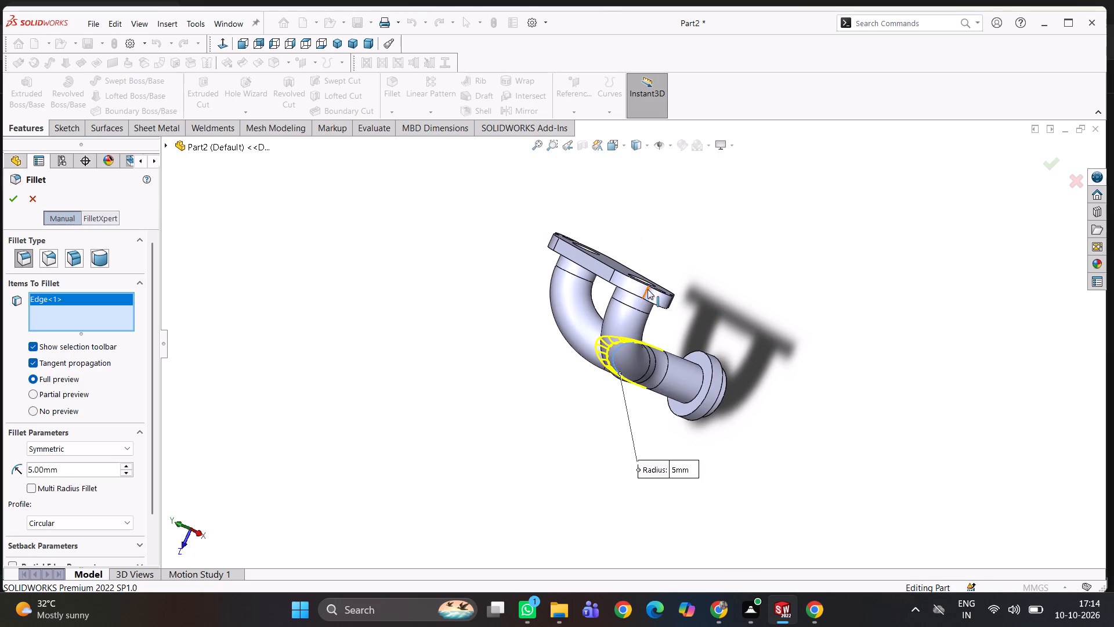
pyautogui.scroll(-4, 648, 290)
pyautogui.click(639, 305)
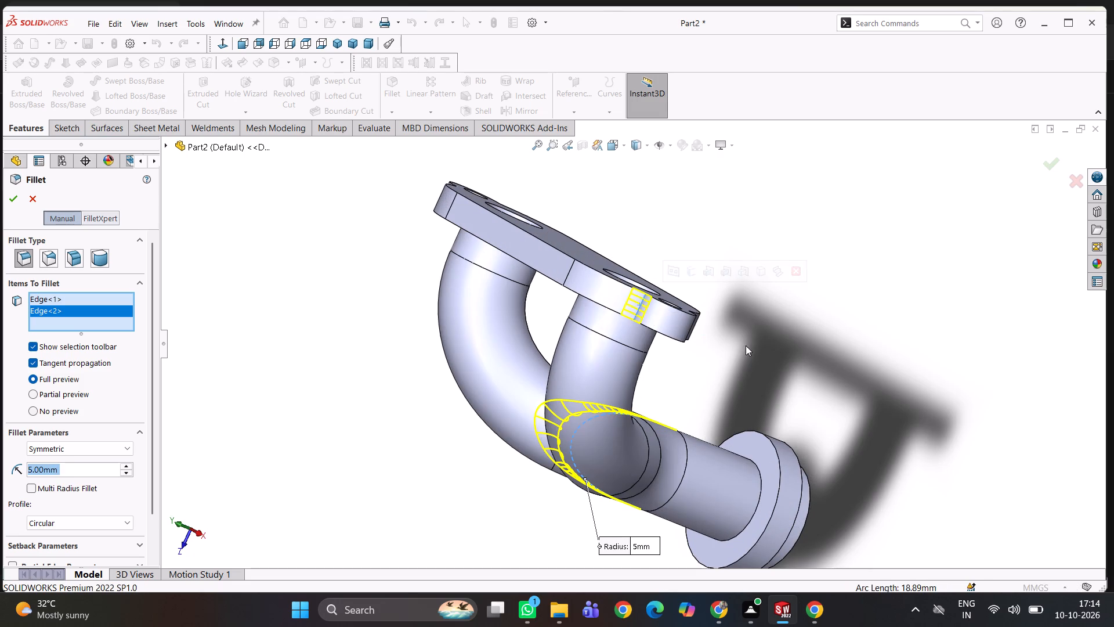
pyautogui.middleClick(746, 345)
pyautogui.moveTo(718, 343); pyautogui.dragTo(684, 329, button='middle')
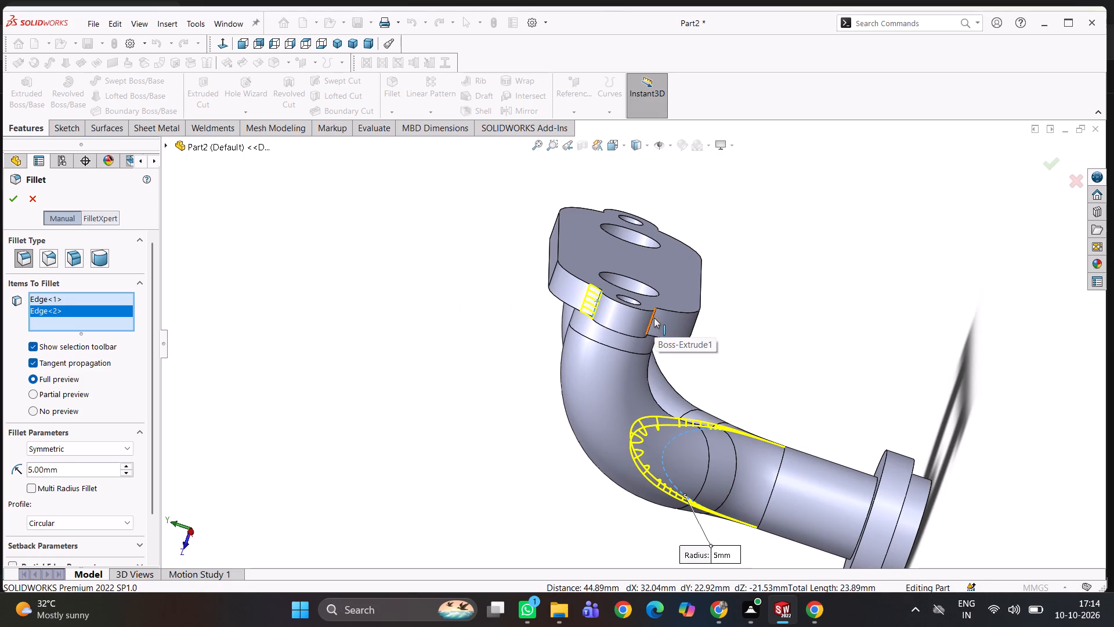
pyautogui.moveTo(639, 319); pyautogui.dragTo(621, 317, button='middle')
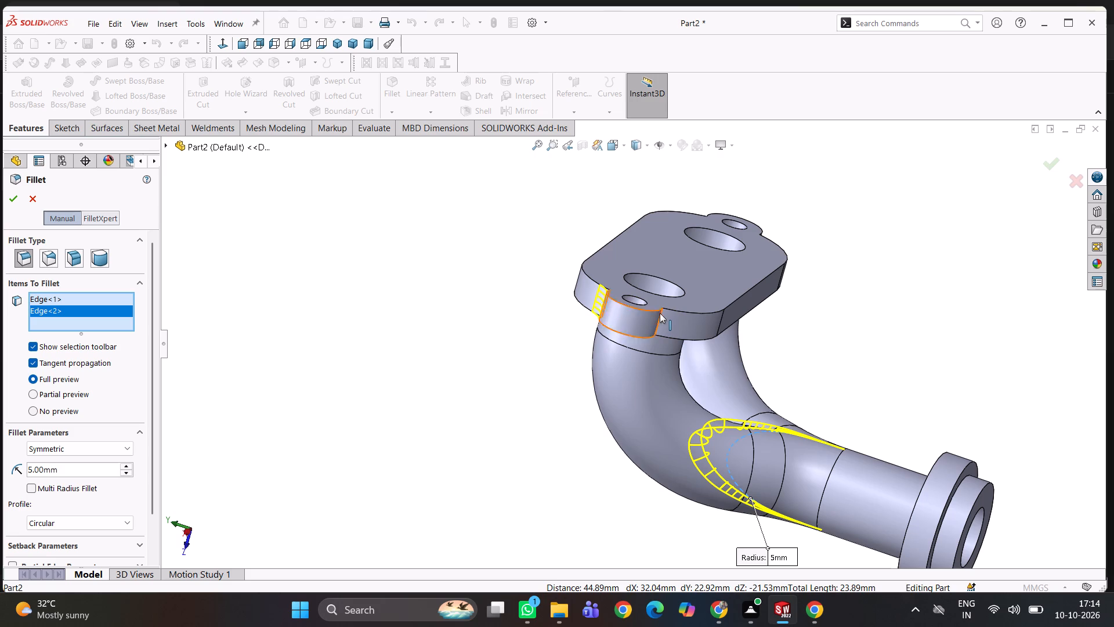
pyautogui.click(660, 317)
# Add both corner edges where the opposite end lobe meets the slot flange to the 5 mm fillet.
pyautogui.moveTo(682, 269); pyautogui.dragTo(656, 299, button='middle')
pyautogui.moveTo(702, 237); pyautogui.dragTo(641, 367, button='middle')
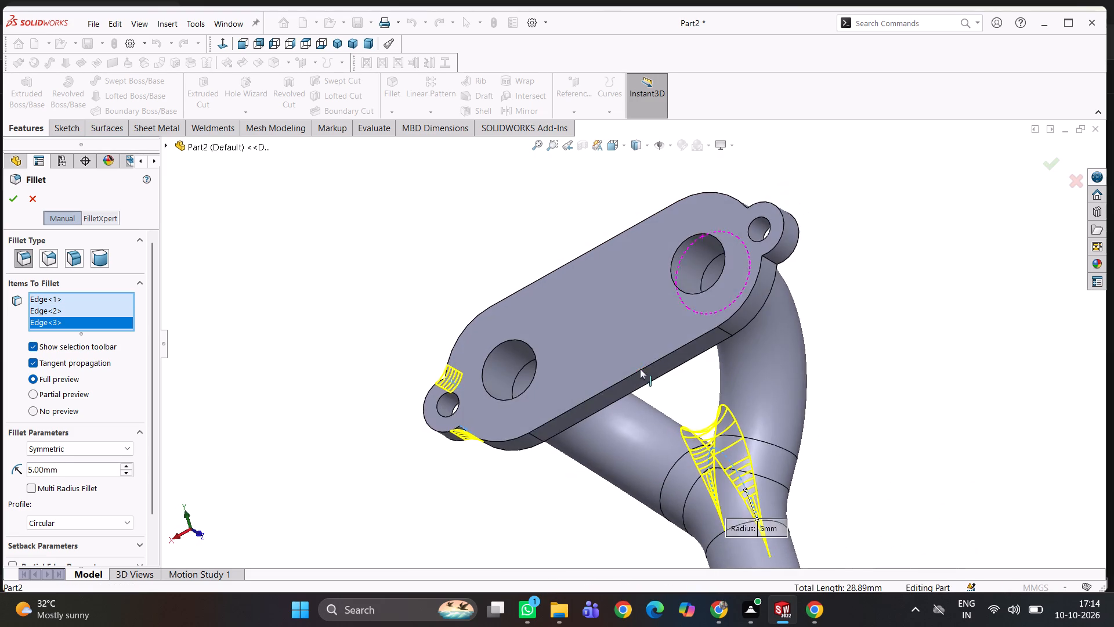
pyautogui.click(768, 260)
pyautogui.moveTo(844, 216); pyautogui.dragTo(797, 350, button='middle')
pyautogui.moveTo(804, 293); pyautogui.dragTo(753, 399, button='middle')
pyautogui.moveTo(767, 242); pyautogui.dragTo(747, 344, button='middle')
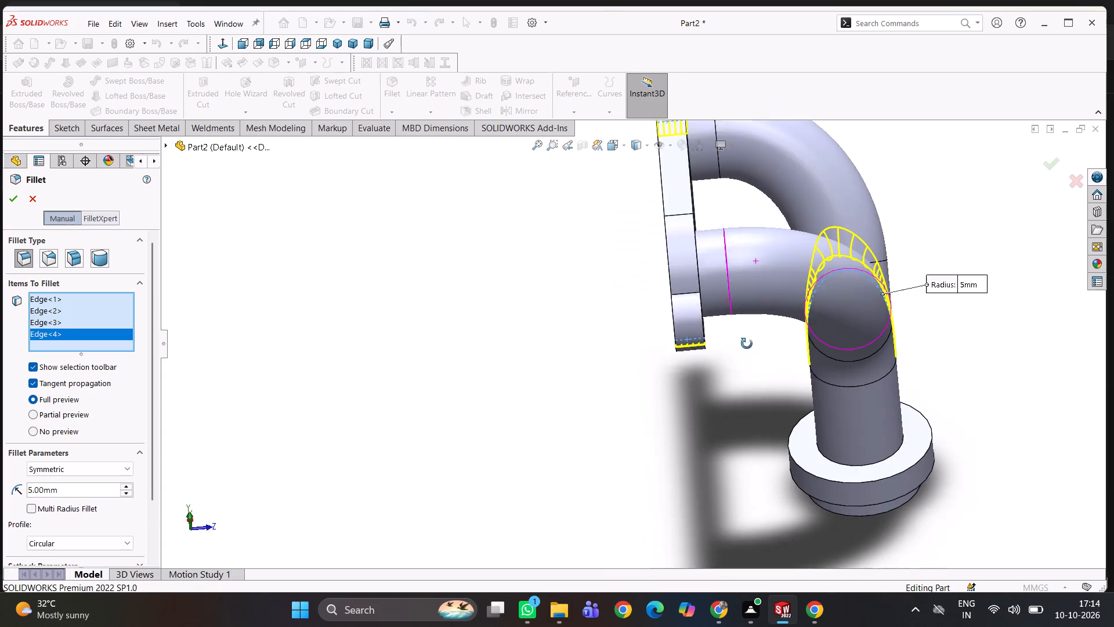
pyautogui.moveTo(747, 344); pyautogui.dragTo(746, 348, button='middle')
pyautogui.click(693, 295)
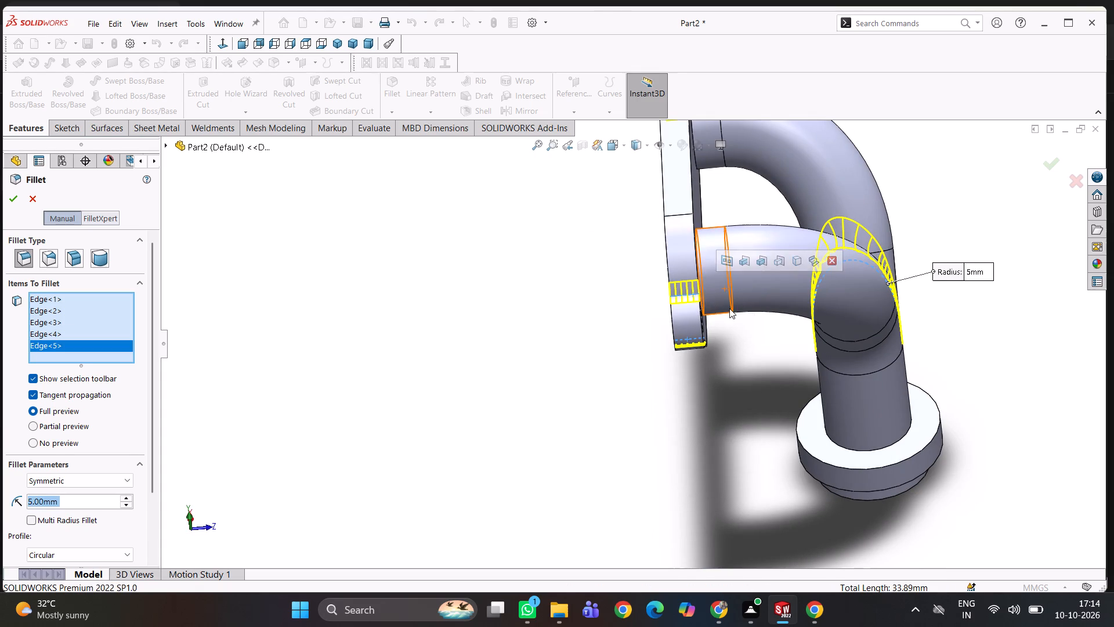
# Check the 5 mm fillet preview at the branch junction and both lobes from several sides, and apply the fillet.
pyautogui.moveTo(723, 343); pyautogui.dragTo(805, 222, button='middle')
pyautogui.moveTo(713, 302); pyautogui.dragTo(751, 313, button='middle')
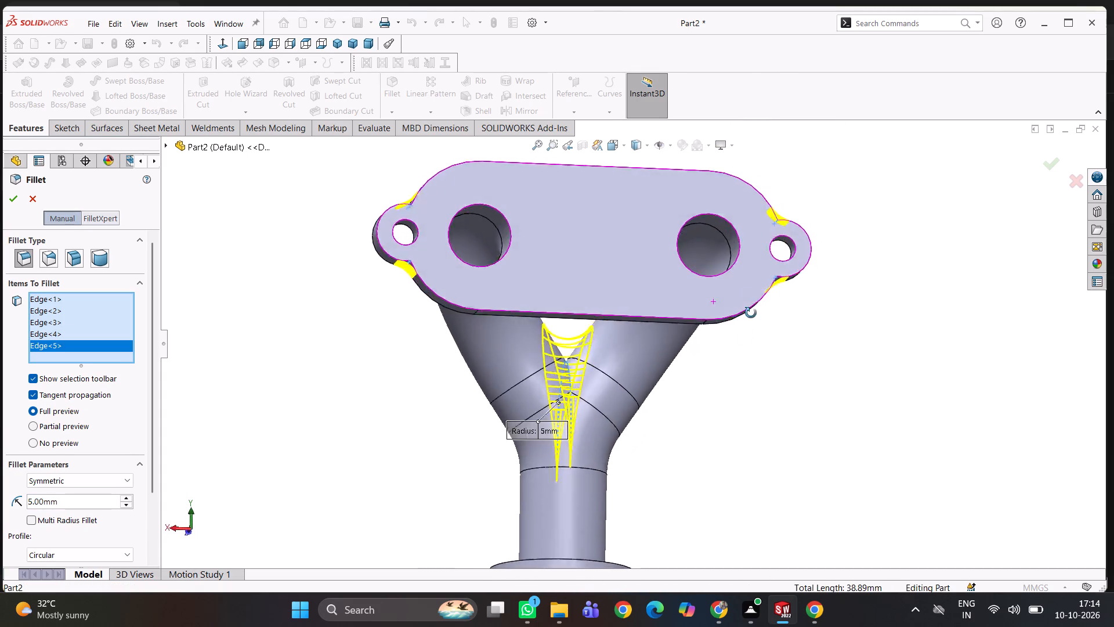
pyautogui.moveTo(751, 313); pyautogui.dragTo(724, 283, button='middle')
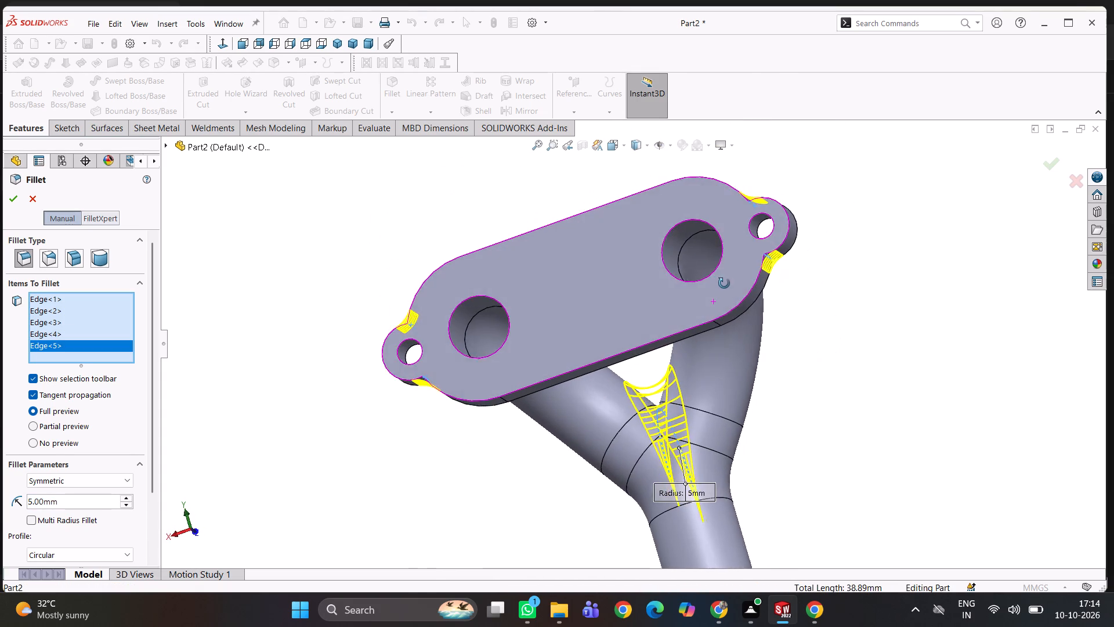
pyautogui.moveTo(724, 283); pyautogui.dragTo(726, 285, button='middle')
pyautogui.scroll(-2, 704, 311)
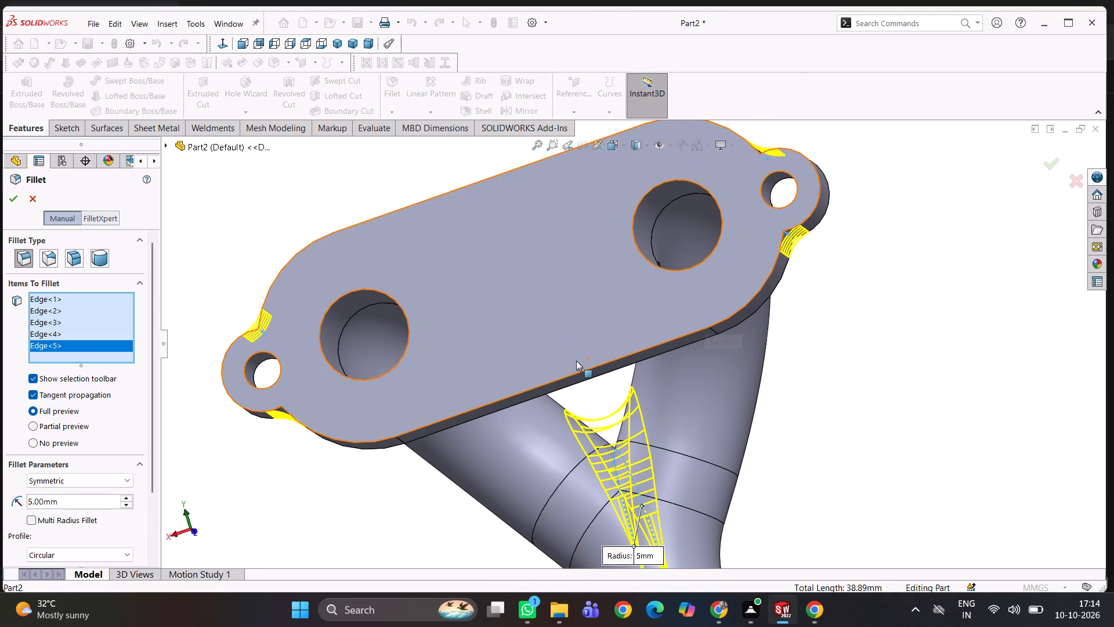
pyautogui.scroll(2, 848, 376)
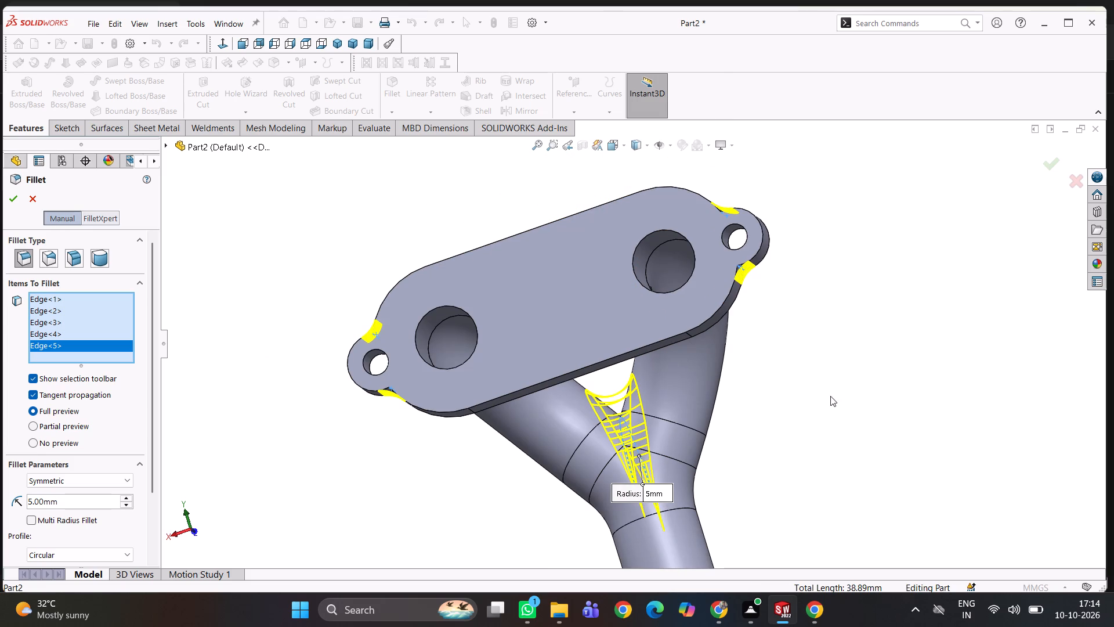
pyautogui.scroll(1, 830, 395)
pyautogui.moveTo(830, 393); pyautogui.dragTo(688, 332, button='middle')
pyautogui.scroll(3, 781, 381)
pyautogui.moveTo(782, 380); pyautogui.dragTo(777, 292, button='middle')
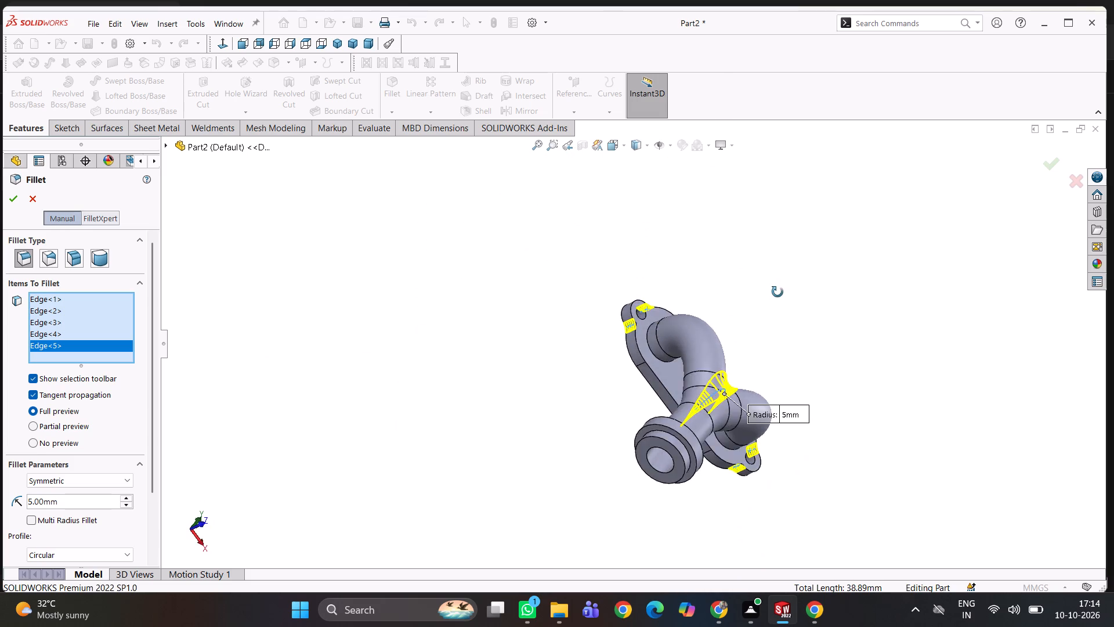
pyautogui.moveTo(777, 292); pyautogui.dragTo(740, 306, button='middle')
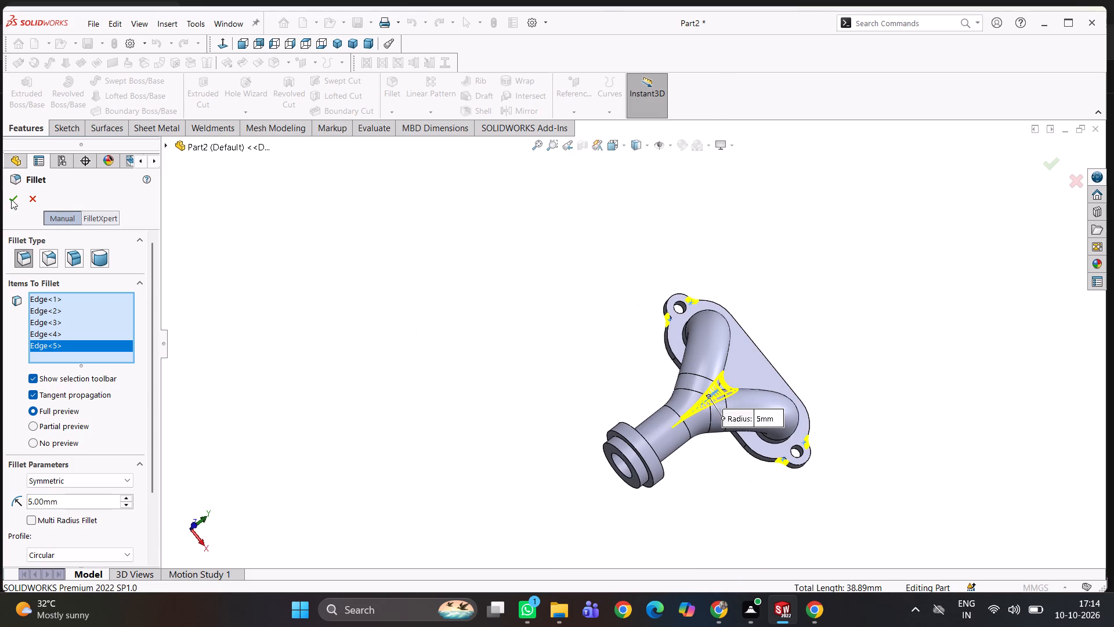
pyautogui.click(11, 199)
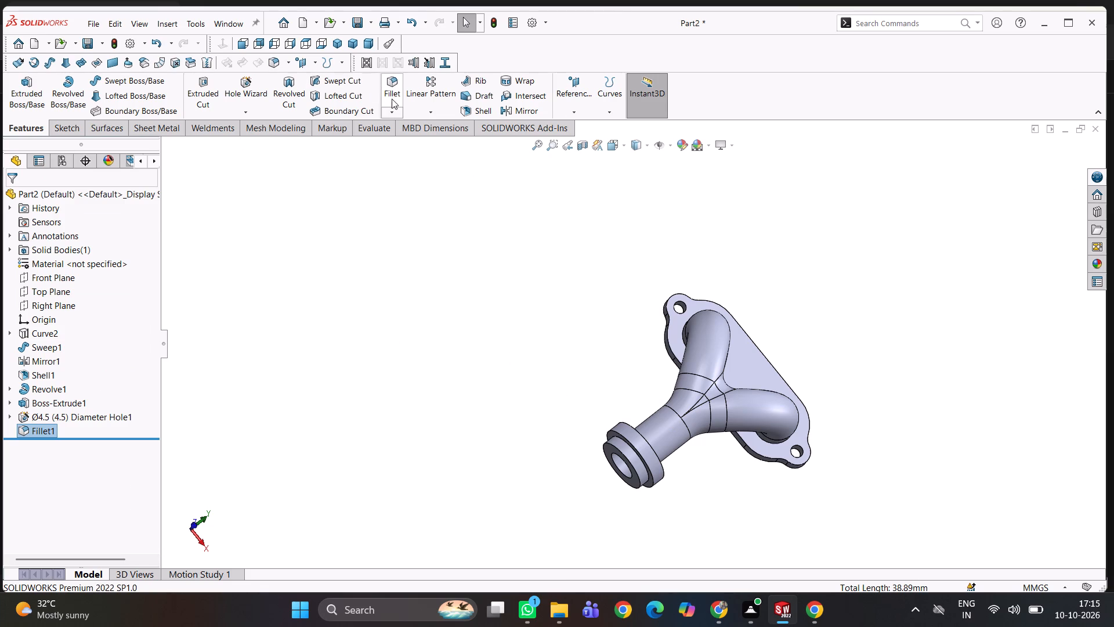
# Chamfer the bore edge at the stem flange's open end by 3 mm at 45°.
pyautogui.click(394, 116)
pyautogui.click(405, 147)
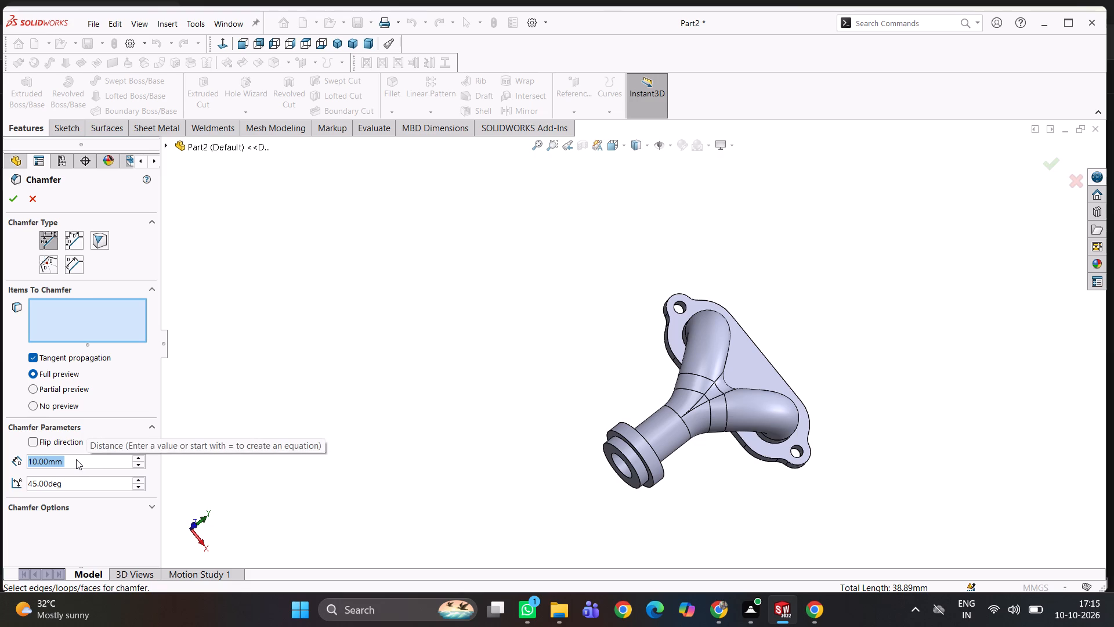
pyautogui.moveTo(39, 451); pyautogui.dragTo(26, 444)
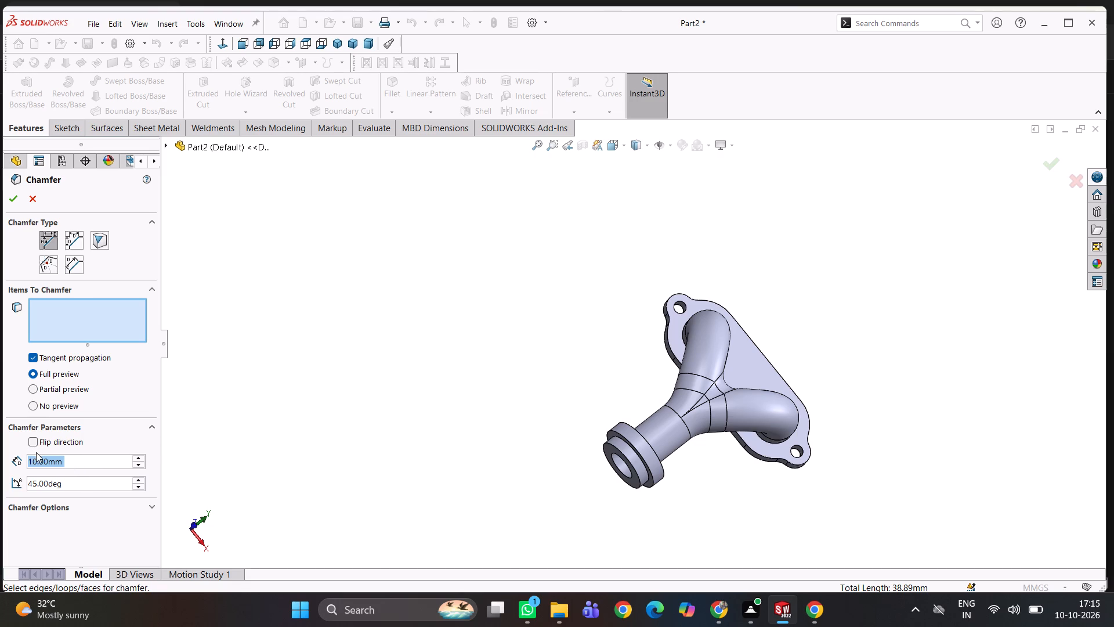
pyautogui.press('3')
pyautogui.press('Return')
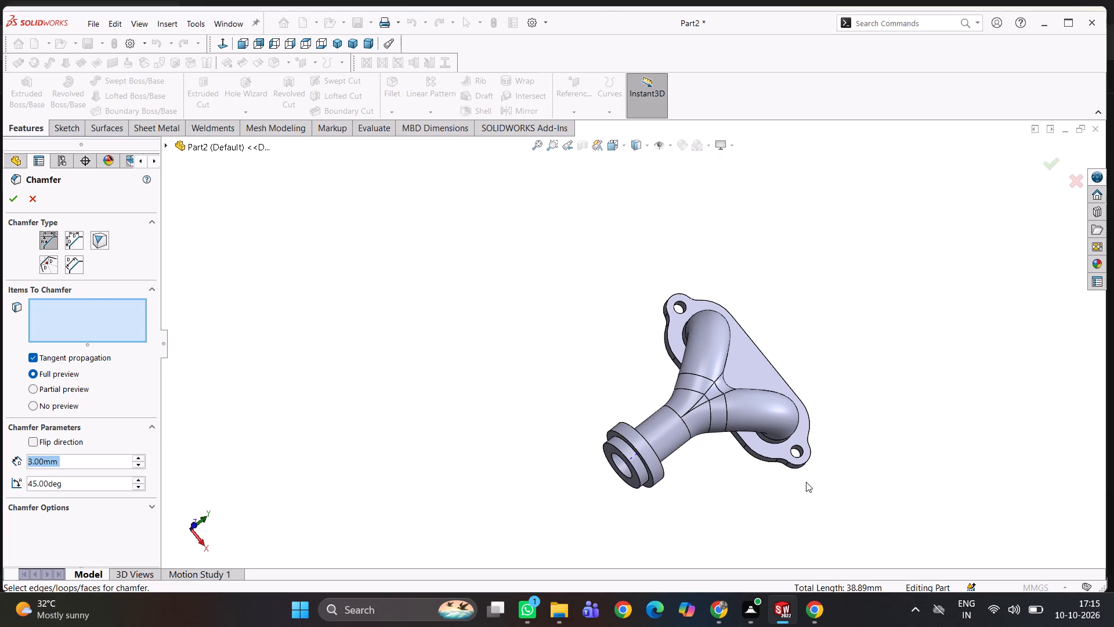
pyautogui.scroll(-1, 818, 502)
pyautogui.moveTo(718, 459); pyautogui.dragTo(685, 406, button='middle')
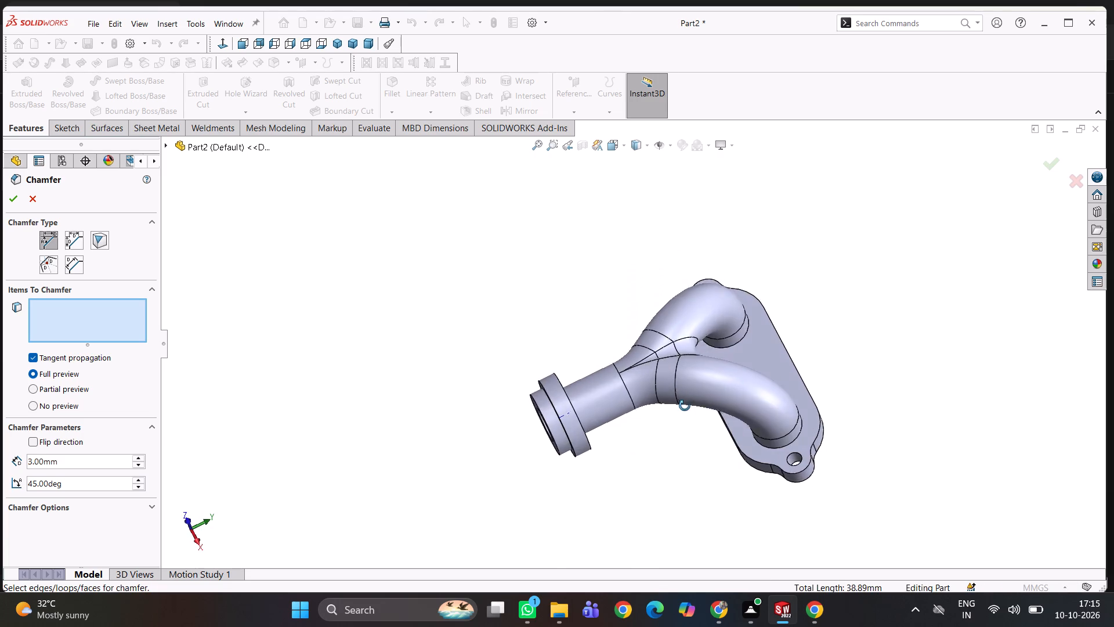
pyautogui.moveTo(685, 406); pyautogui.dragTo(678, 437, button='middle')
pyautogui.moveTo(618, 453); pyautogui.dragTo(701, 369, button='middle')
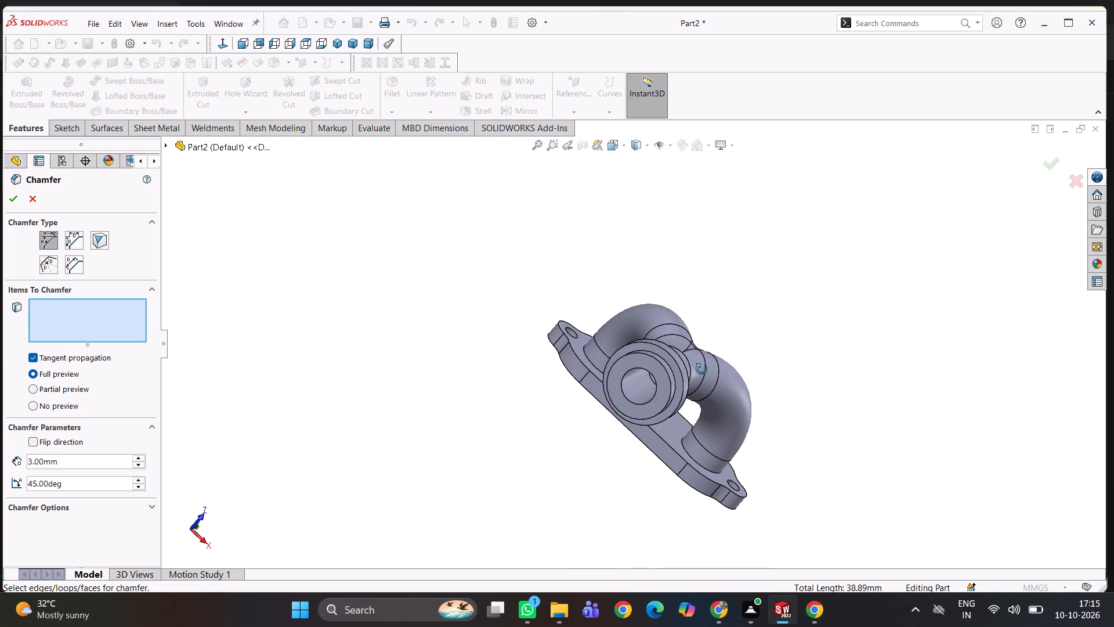
pyautogui.moveTo(701, 369); pyautogui.dragTo(701, 372, button='middle')
pyautogui.click(635, 406)
pyautogui.moveTo(768, 367); pyautogui.dragTo(687, 383, button='middle')
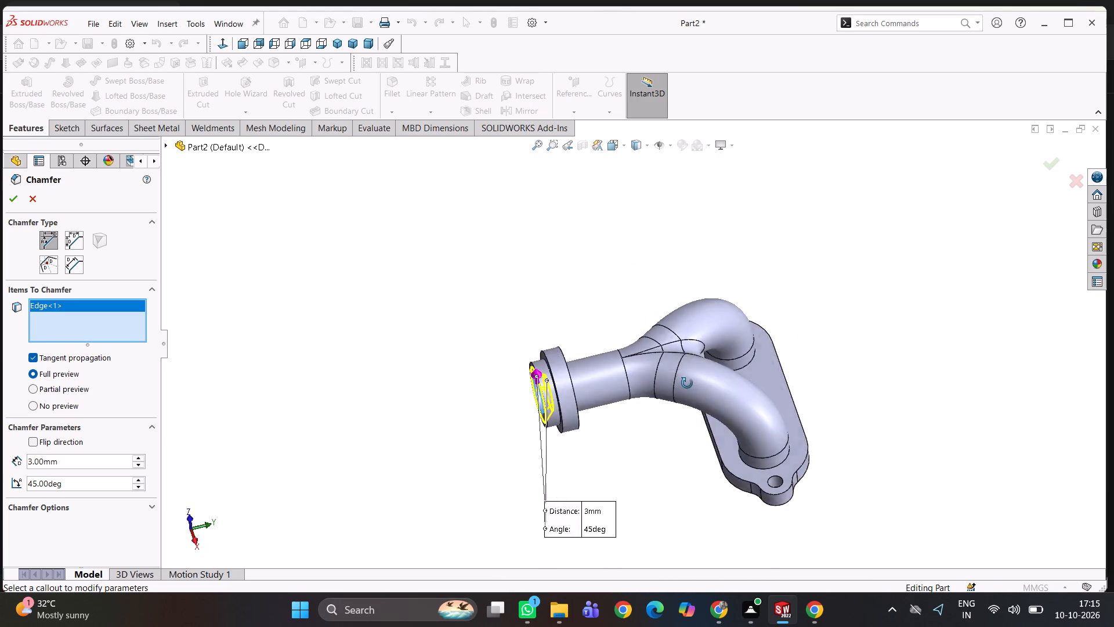
pyautogui.moveTo(687, 383); pyautogui.dragTo(544, 375, button='middle')
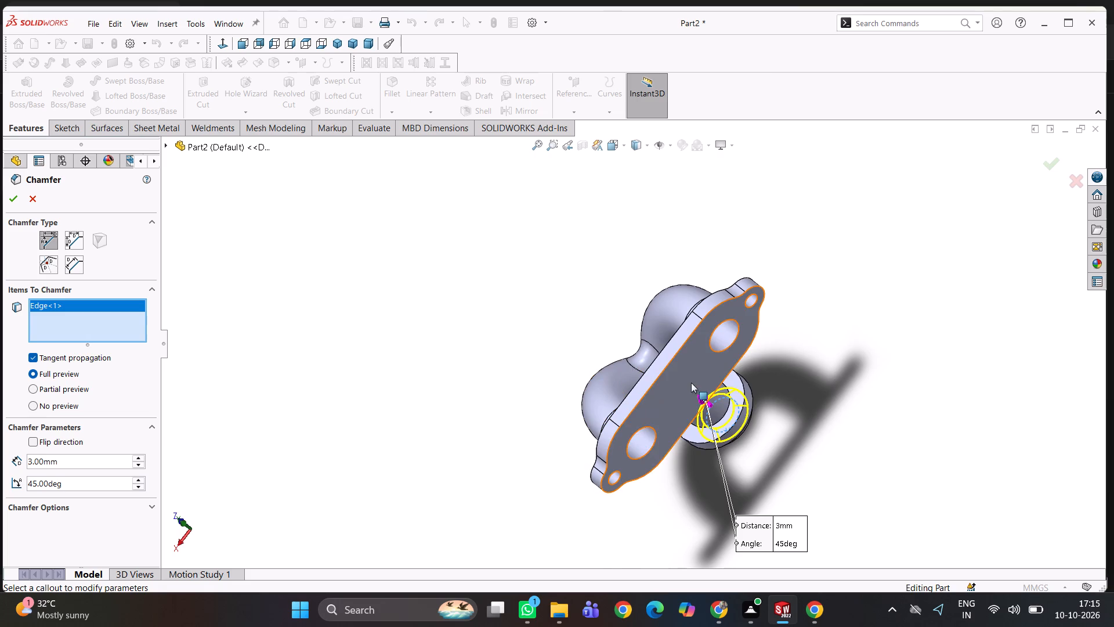
pyautogui.moveTo(698, 402); pyautogui.dragTo(676, 347, button='middle')
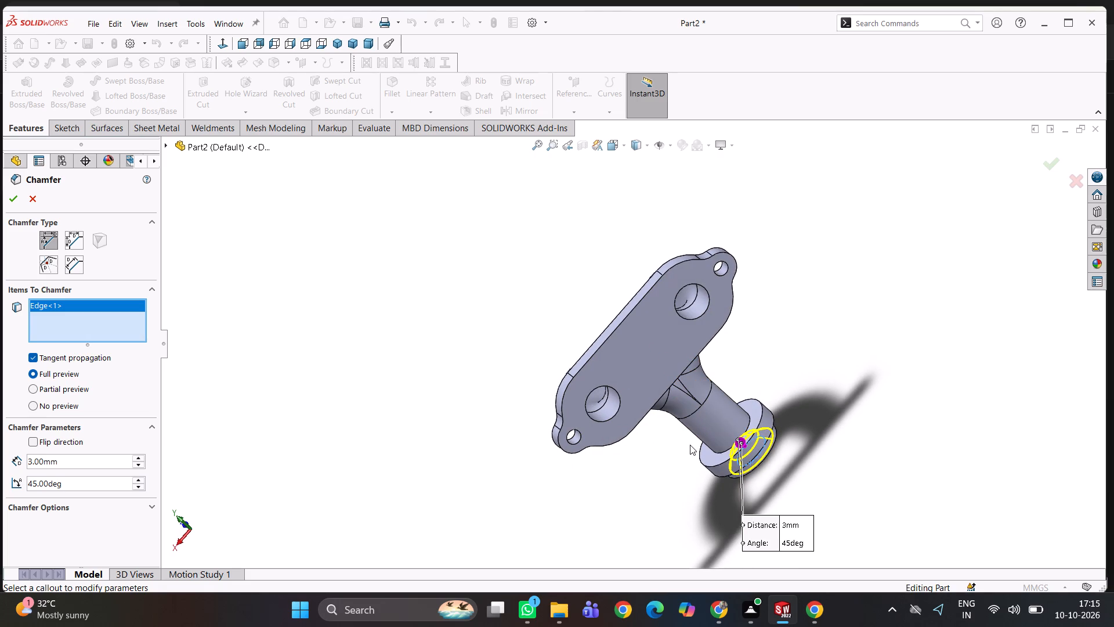
pyautogui.click(14, 194)
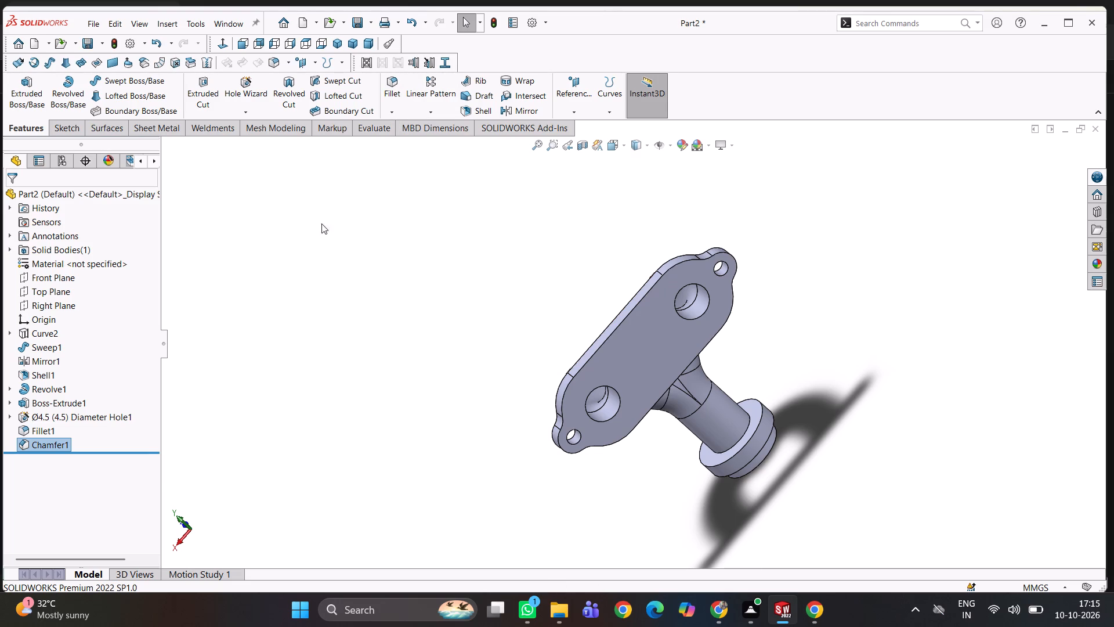
# Chamfer the circular edge where the stem pipe meets the inner face of the stem flange by 2 mm at 45°.
pyautogui.click(394, 110)
pyautogui.click(400, 139)
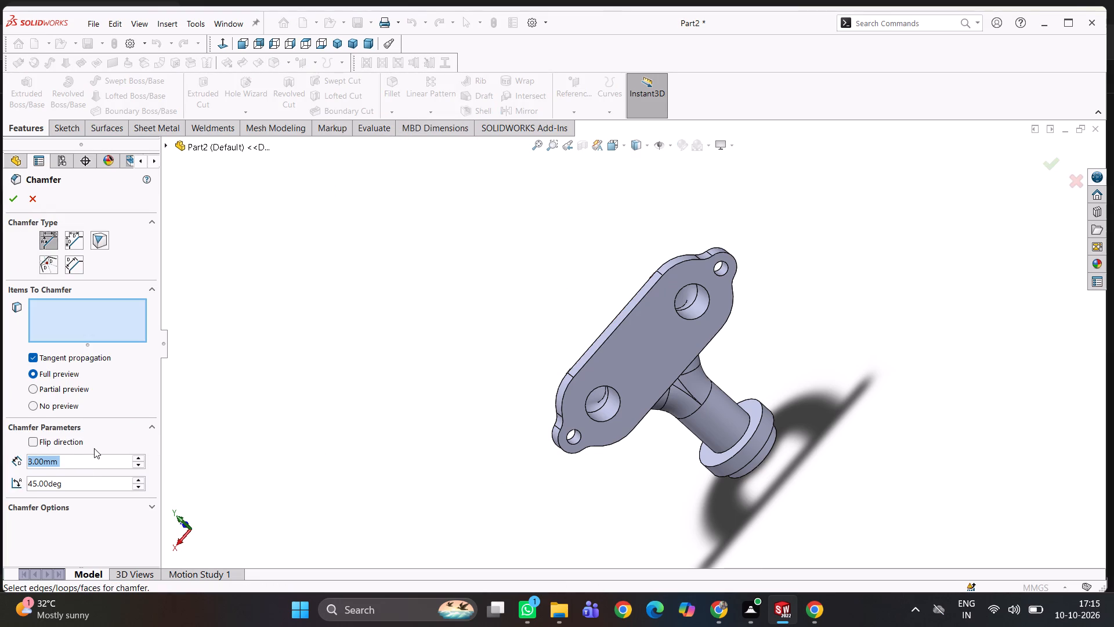
pyautogui.press('2')
pyautogui.press('Return')
pyautogui.scroll(-3, 662, 487)
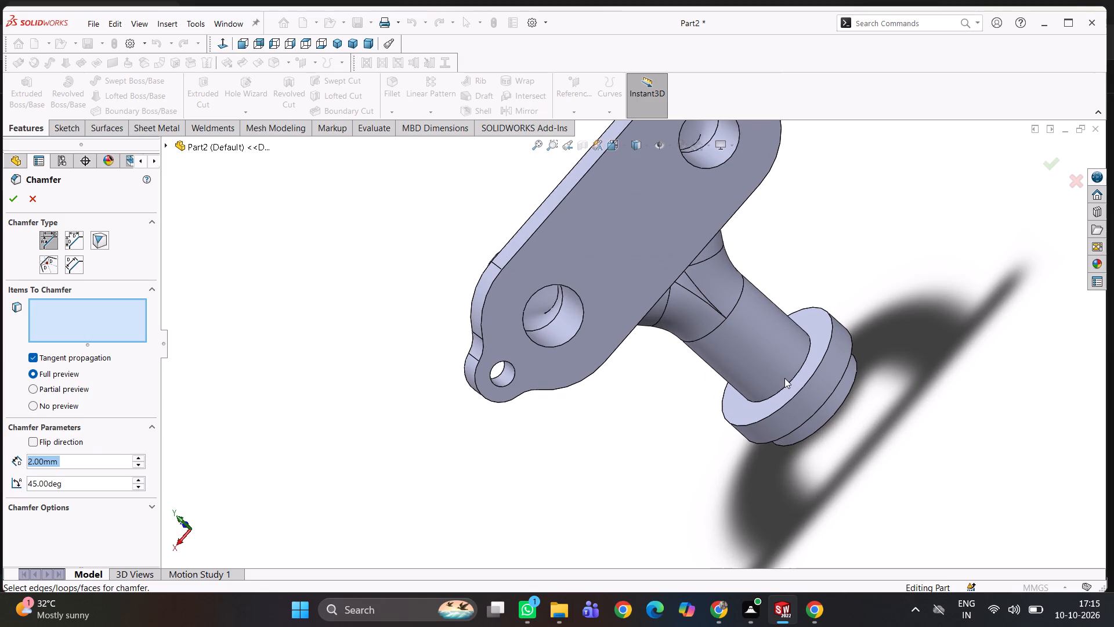
pyautogui.click(787, 384)
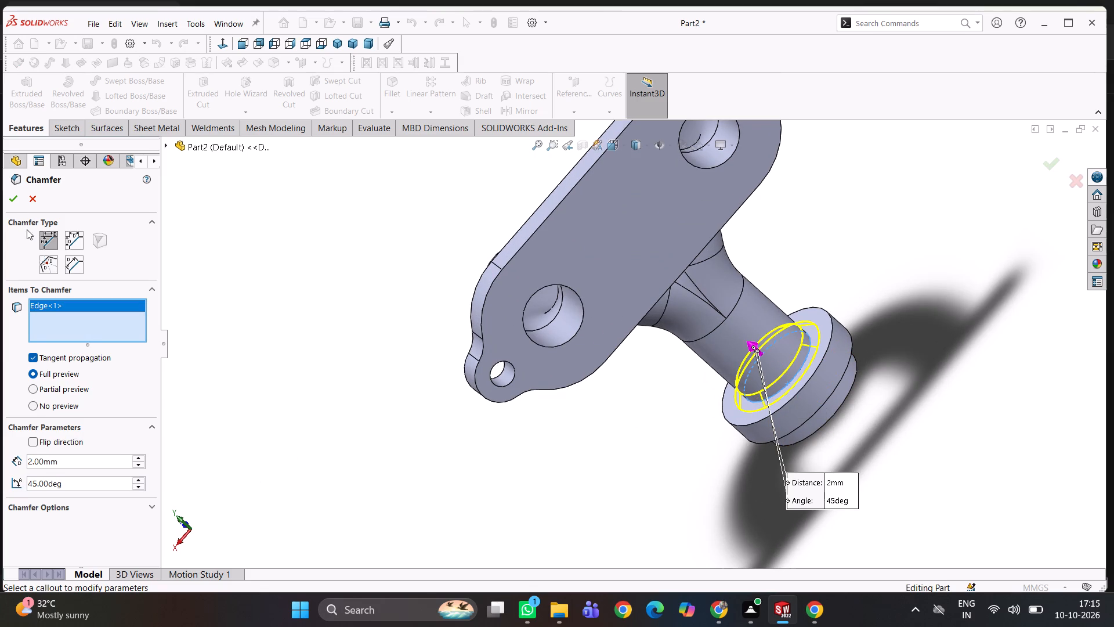
pyautogui.click(18, 193)
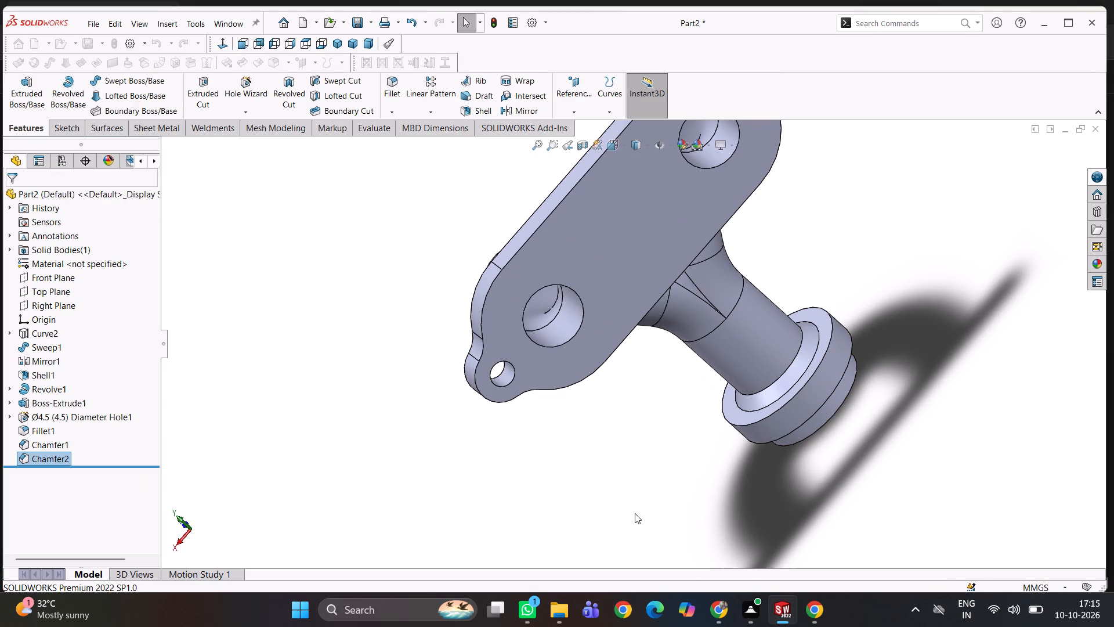
# Start a 1 mm by 45° chamfer on the two circular edges where the branch pipes meet the slot flange.
pyautogui.moveTo(881, 345); pyautogui.dragTo(791, 374, button='middle')
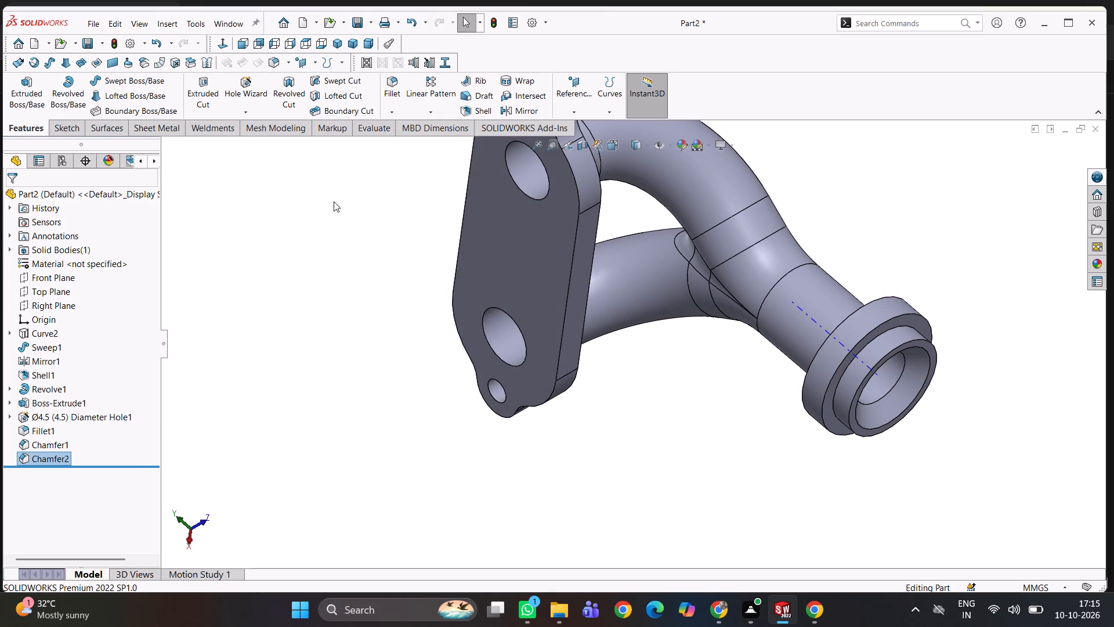
pyautogui.click(397, 112)
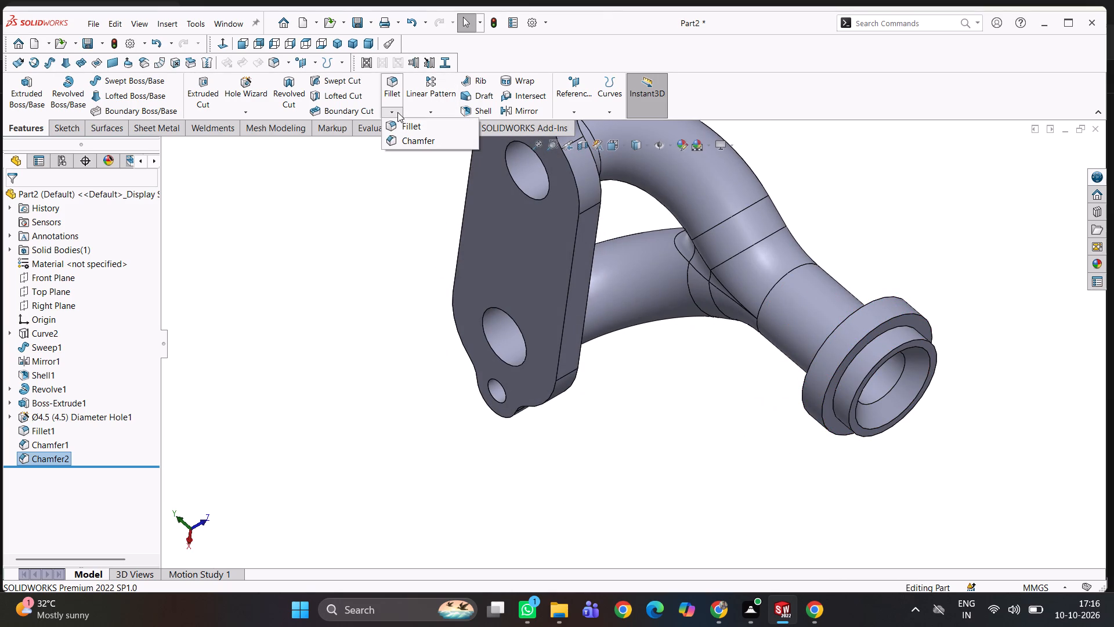
pyautogui.click(394, 136)
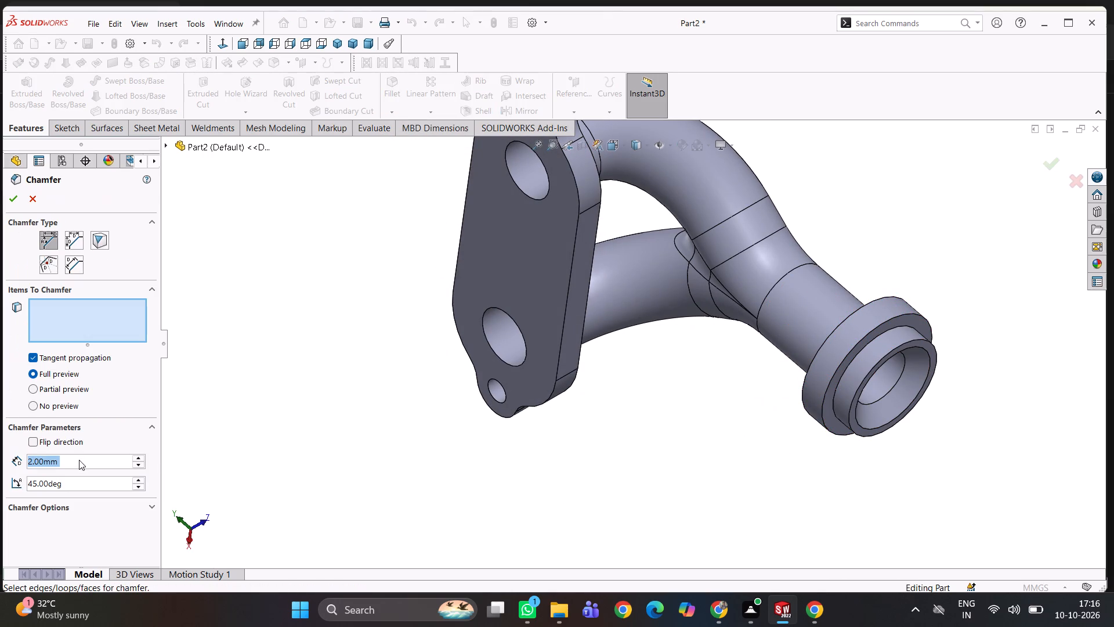
pyautogui.moveTo(79, 460); pyautogui.dragTo(0, 479)
pyautogui.press('1')
pyautogui.press('Return')
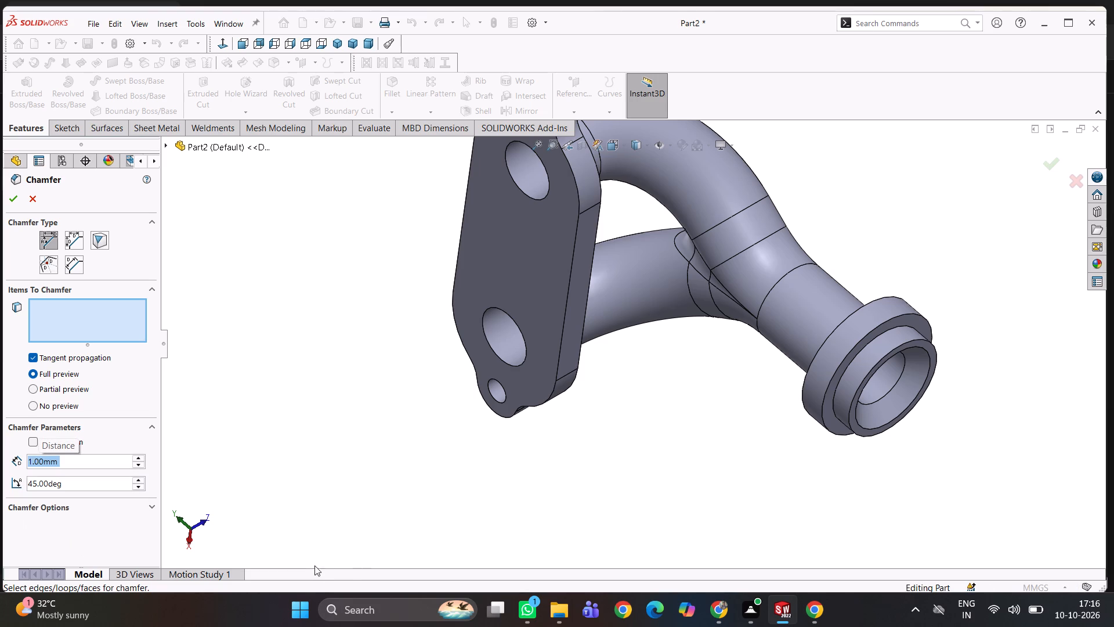
pyautogui.scroll(-1, 631, 406)
pyautogui.scroll(2, 648, 345)
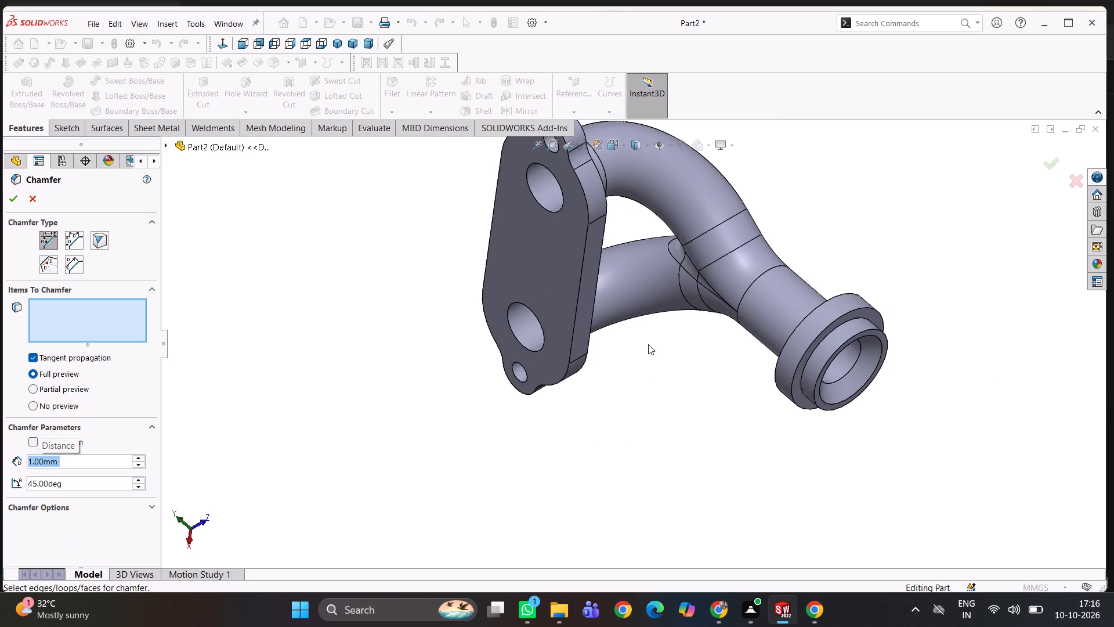
pyautogui.middleClick(648, 344)
pyautogui.moveTo(634, 347); pyautogui.dragTo(617, 347, button='middle')
pyautogui.moveTo(493, 392); pyautogui.dragTo(439, 416, button='middle')
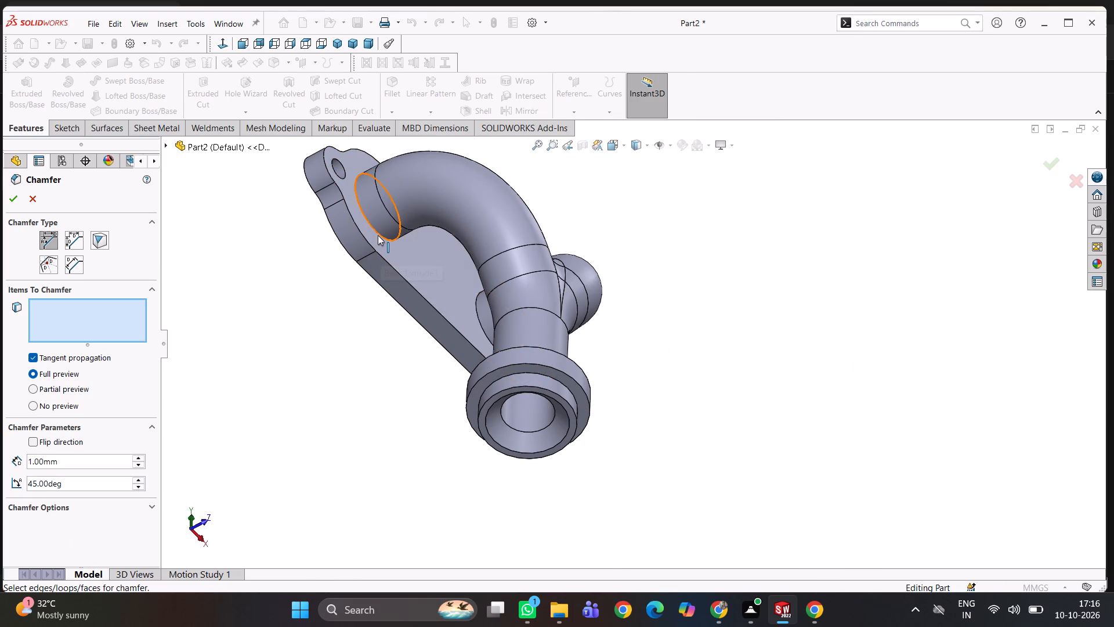
pyautogui.click(378, 235)
pyautogui.click(485, 335)
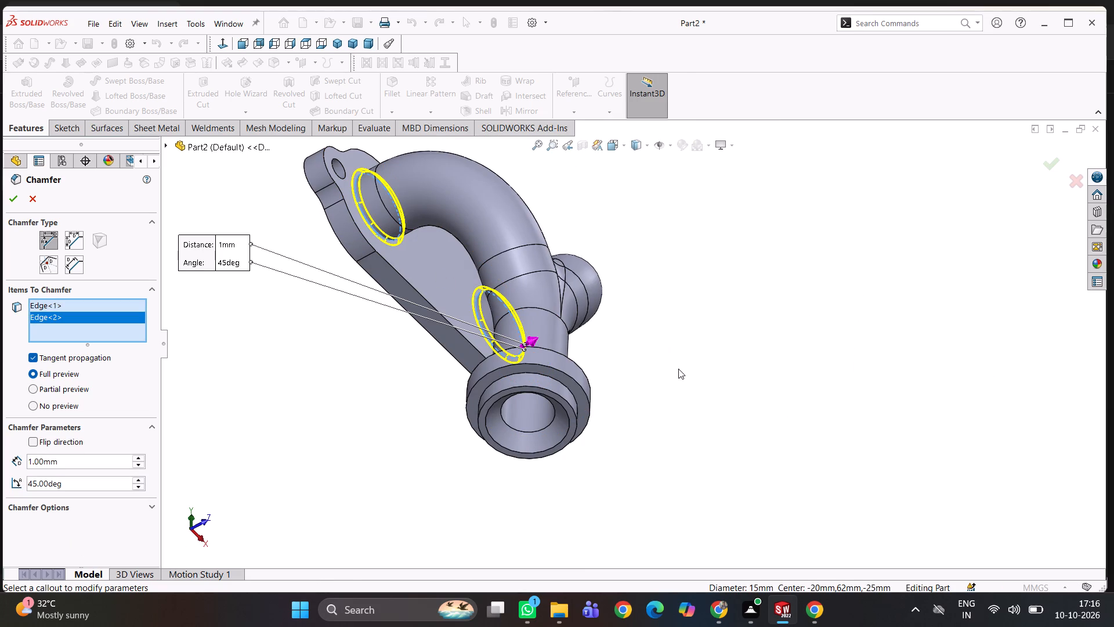
# Add both pipe bore edges on the slot flange's outer face to the 1 mm chamfer and apply it.
pyautogui.moveTo(594, 391); pyautogui.dragTo(409, 308, button='middle')
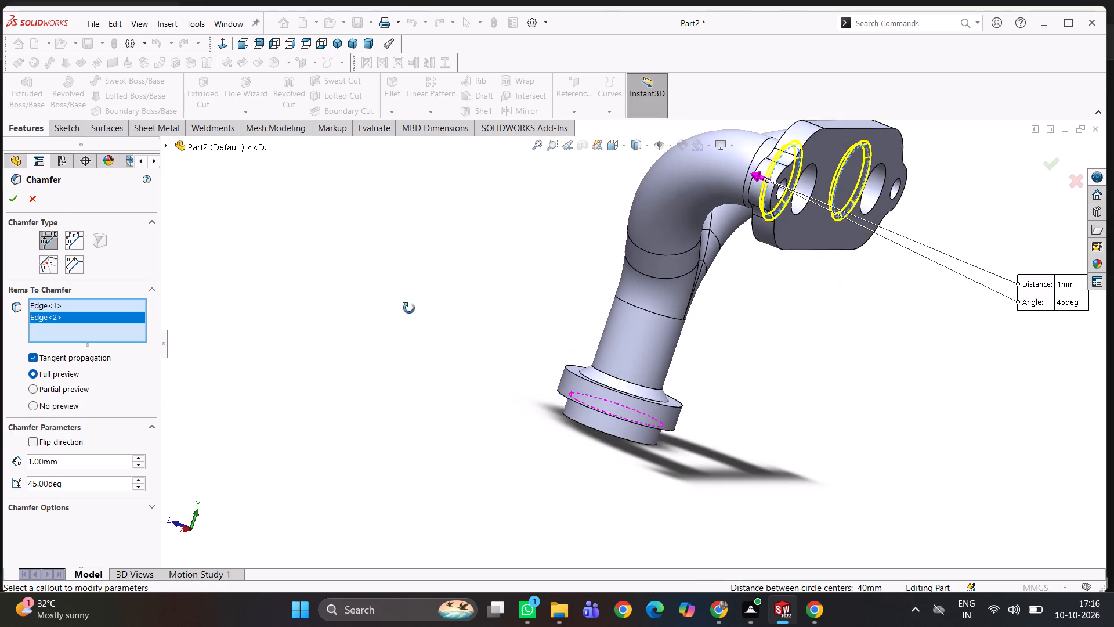
pyautogui.moveTo(409, 308); pyautogui.dragTo(409, 307, button='middle')
pyautogui.scroll(2, 799, 302)
pyautogui.moveTo(800, 294); pyautogui.dragTo(673, 296, button='middle')
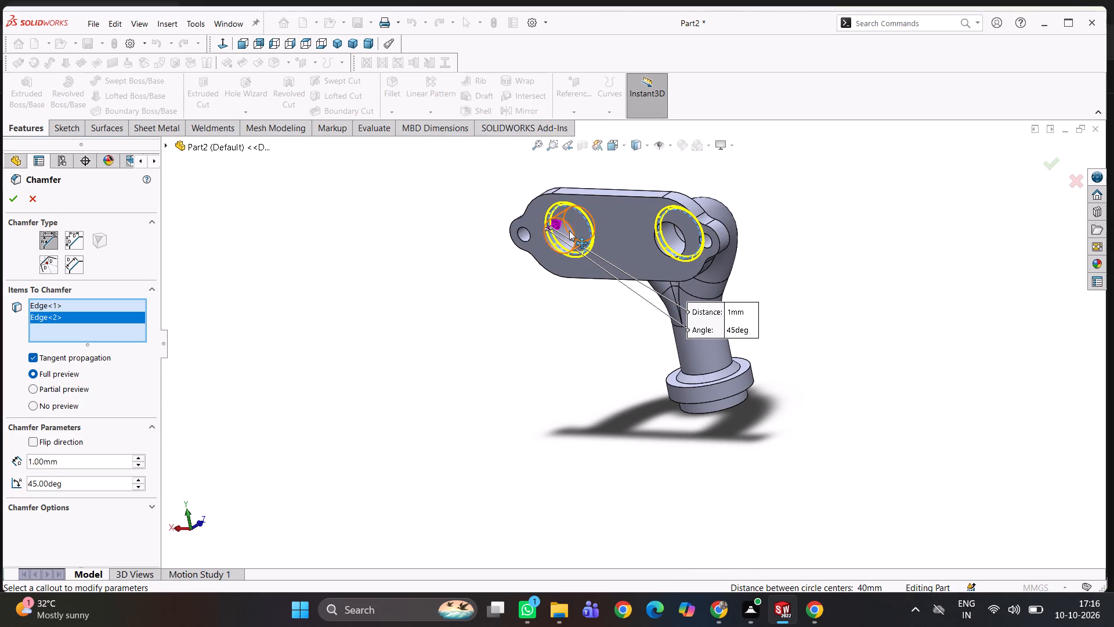
pyautogui.moveTo(576, 225); pyautogui.dragTo(593, 242, button='middle')
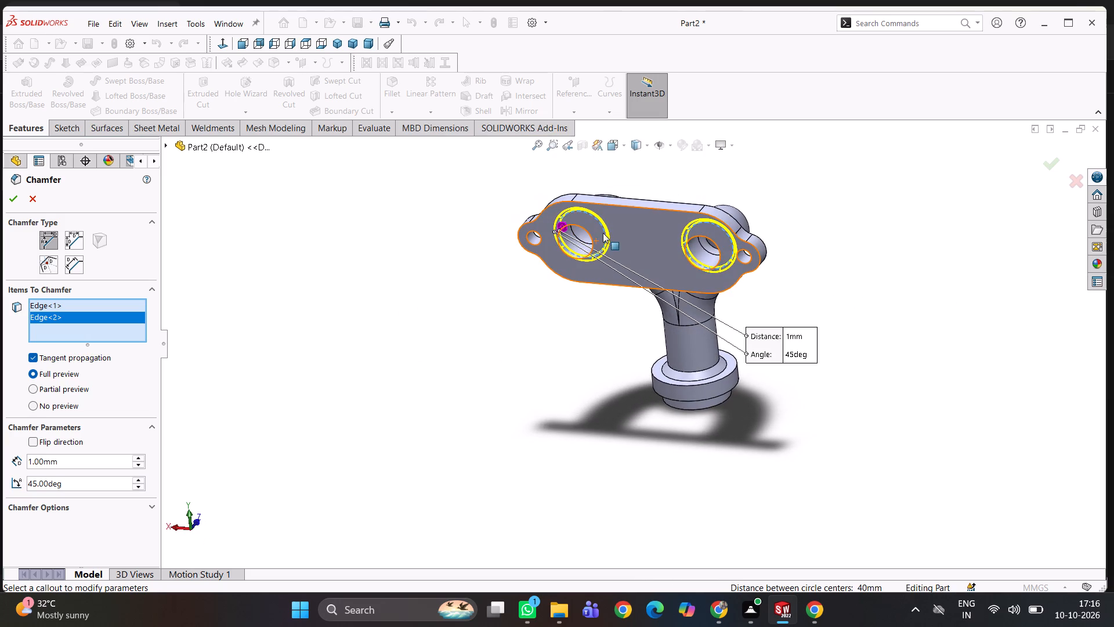
pyautogui.click(587, 232)
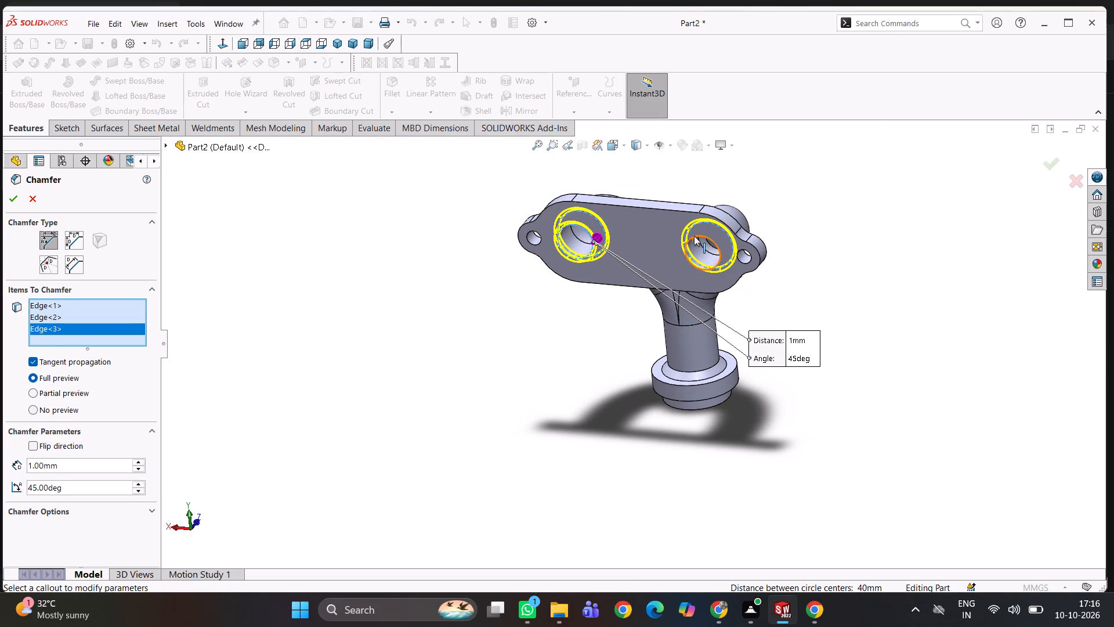
pyautogui.click(694, 236)
pyautogui.click(7, 201)
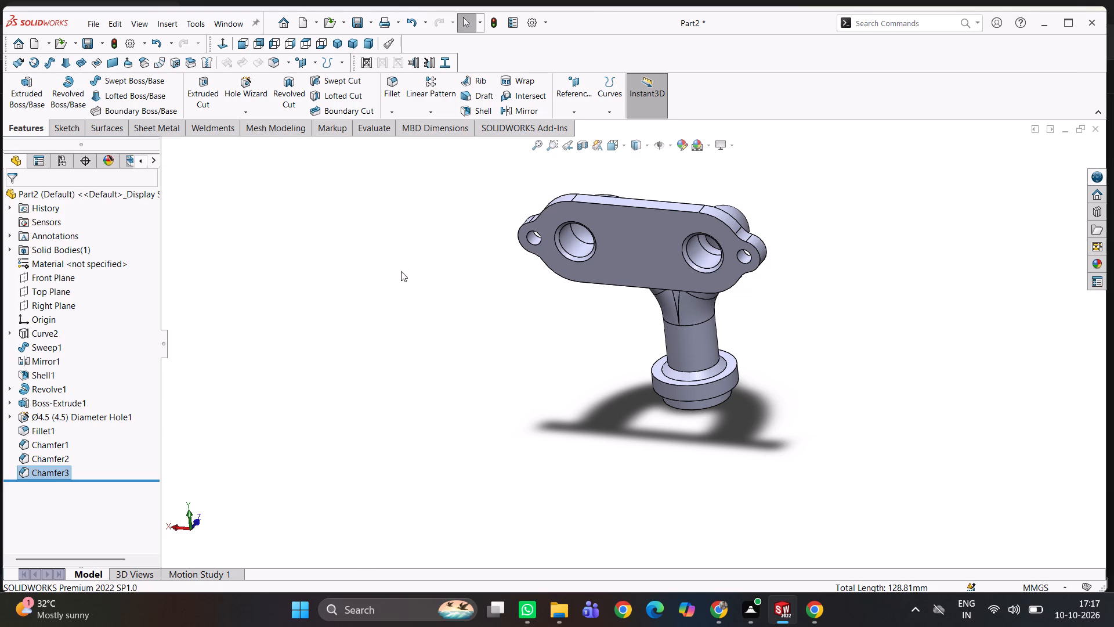
# Examine the chamfered fitting from several sides, covering the branches, stem flange and slot flange.
pyautogui.moveTo(547, 268); pyautogui.dragTo(468, 327, button='middle')
pyautogui.moveTo(455, 329); pyautogui.dragTo(427, 320, button='middle')
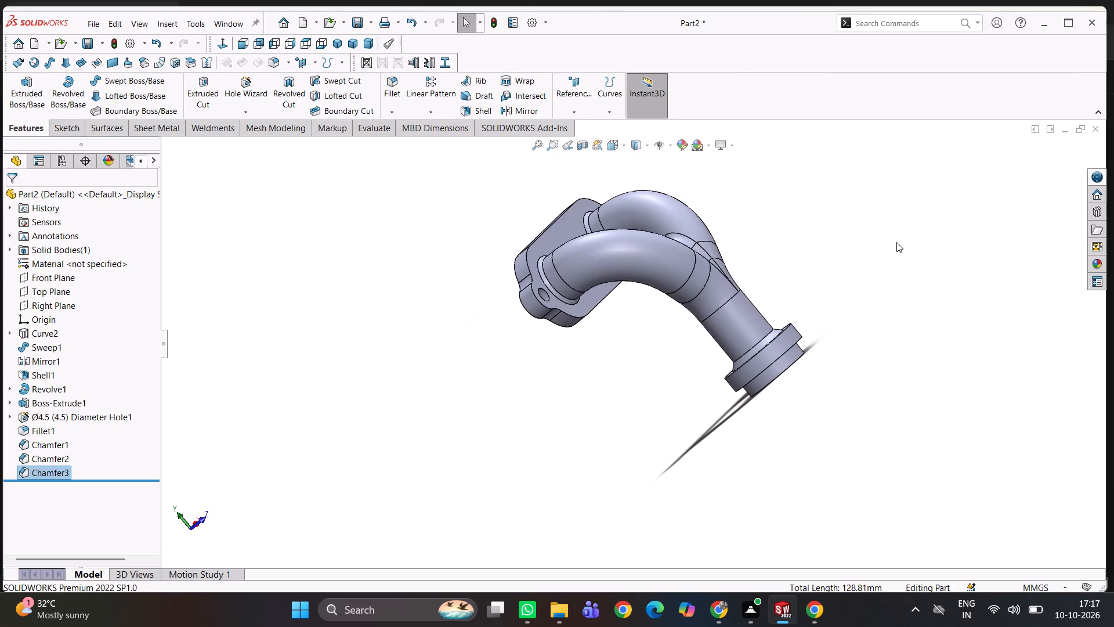
pyautogui.moveTo(841, 264); pyautogui.dragTo(739, 296, button='middle')
pyautogui.scroll(4, 757, 282)
pyautogui.moveTo(754, 268); pyautogui.dragTo(713, 275, button='middle')
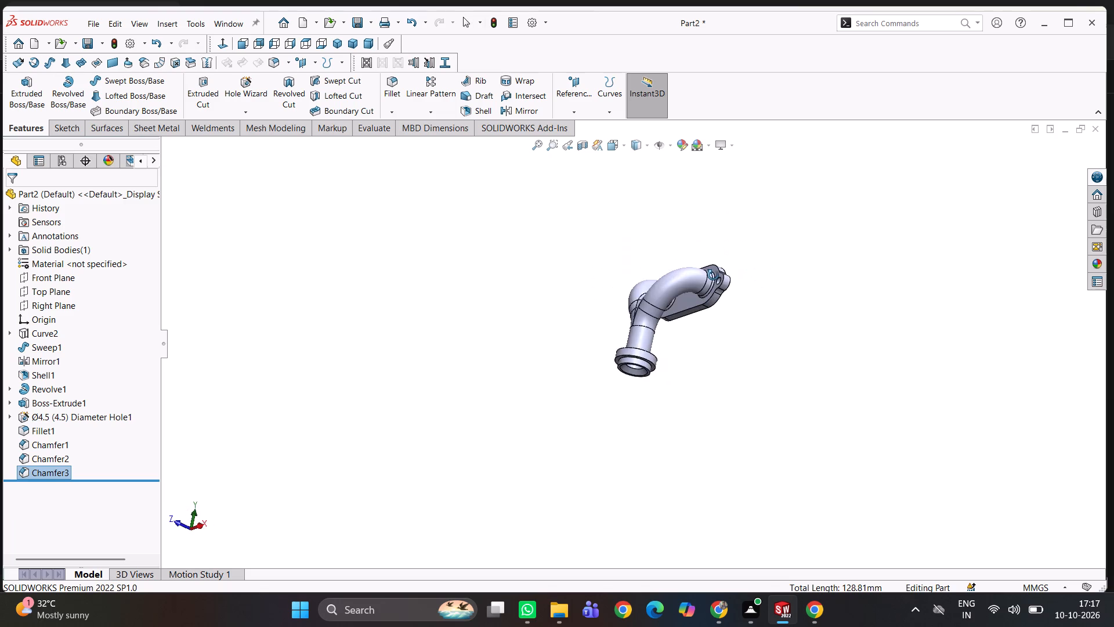
pyautogui.moveTo(713, 275); pyautogui.dragTo(736, 390, button='middle')
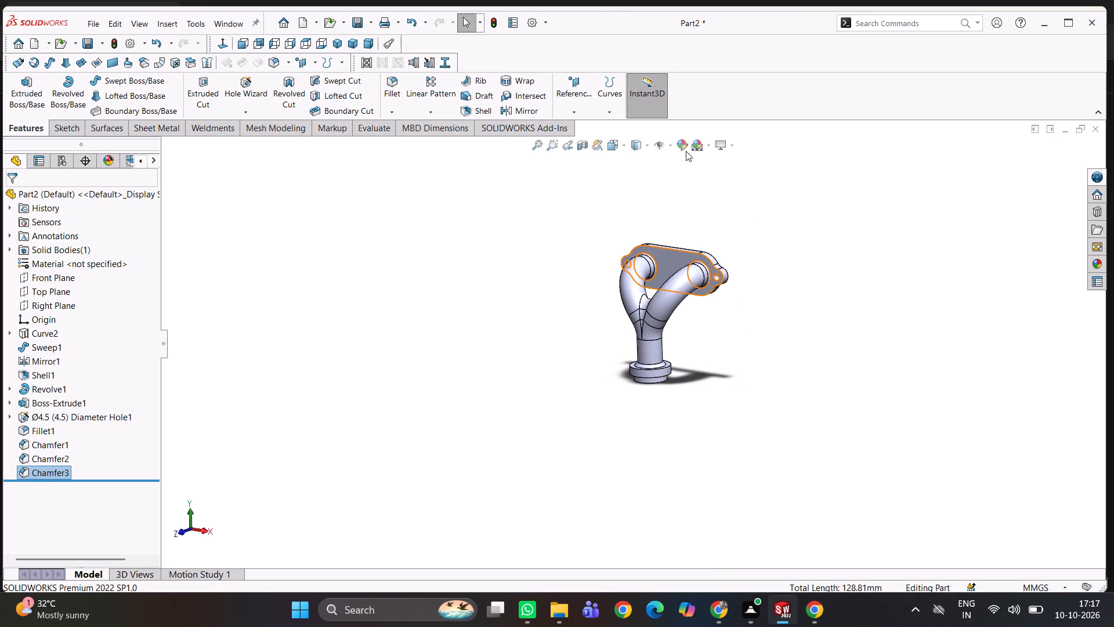
# Preview a planar section on the Front Plane, shift its offset through the fitting to about 27 mm, and discard the section.
pyautogui.click(583, 146)
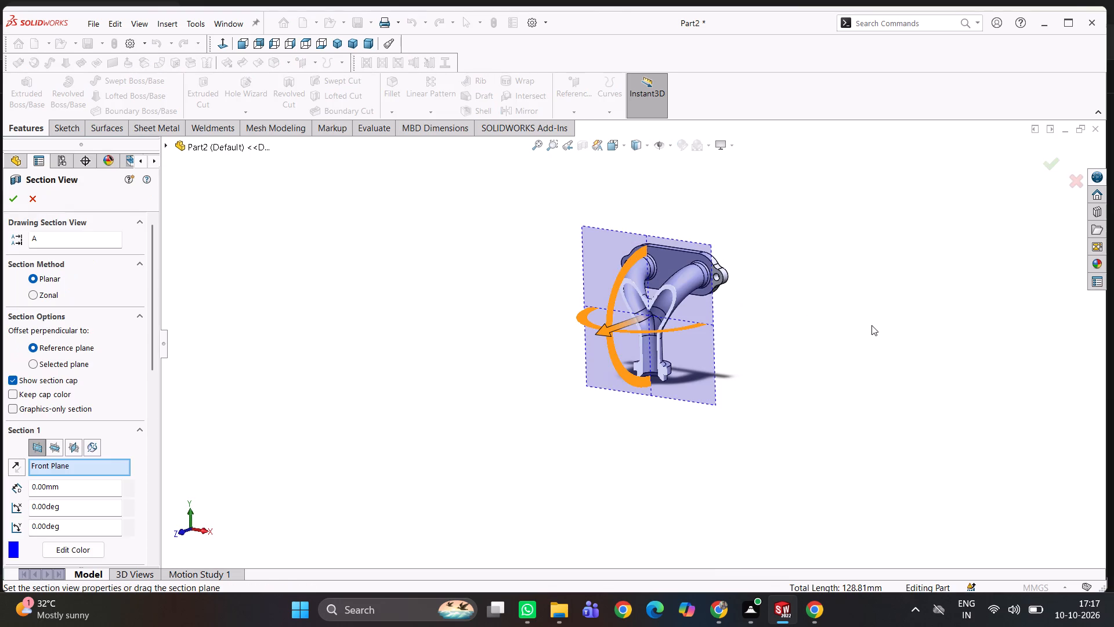
pyautogui.moveTo(820, 294); pyautogui.dragTo(764, 320, button='middle')
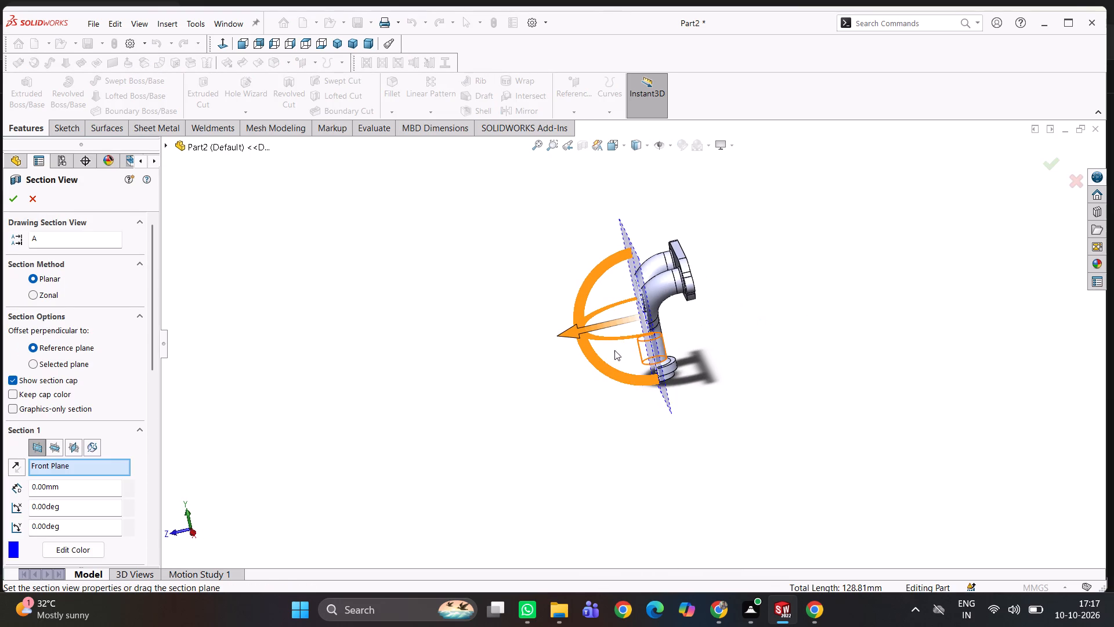
pyautogui.moveTo(576, 333); pyautogui.dragTo(617, 279)
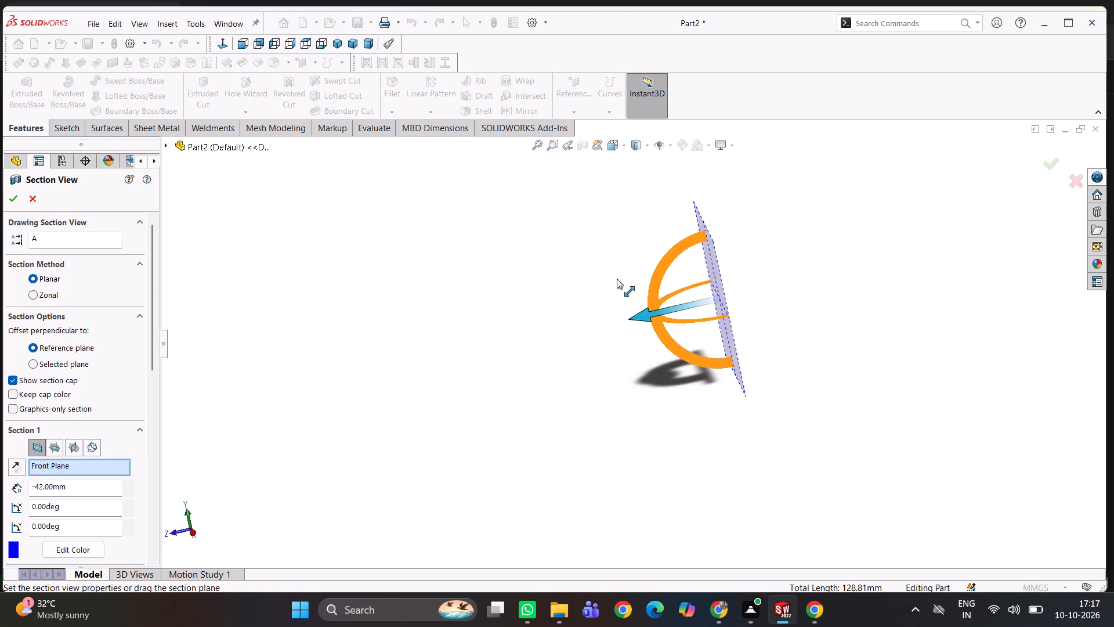
pyautogui.moveTo(617, 279); pyautogui.dragTo(531, 309)
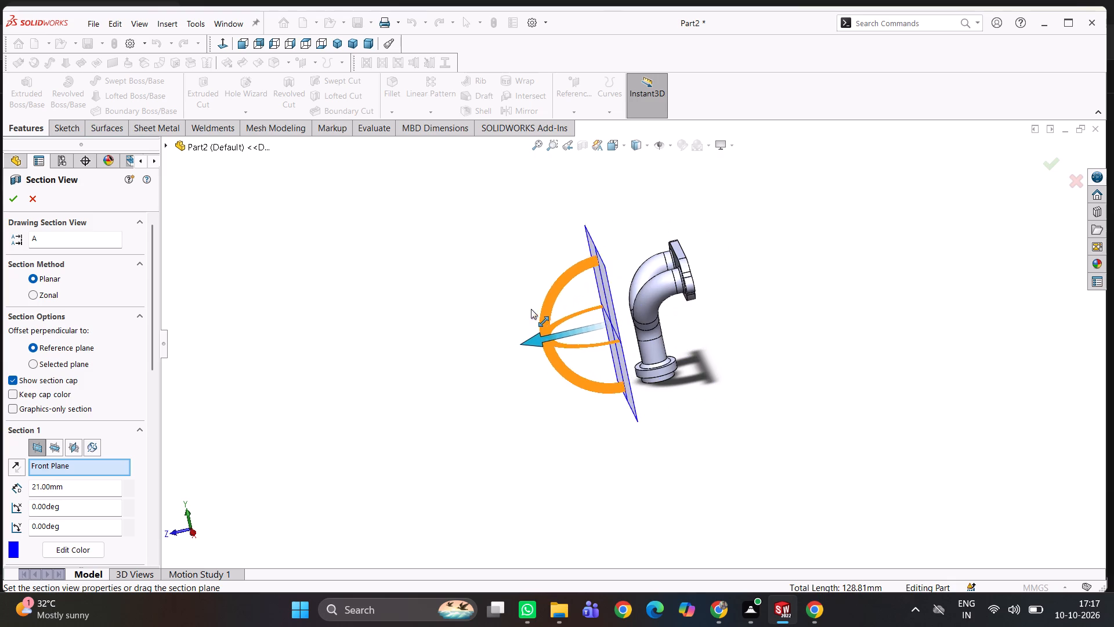
pyautogui.moveTo(531, 309); pyautogui.dragTo(525, 311)
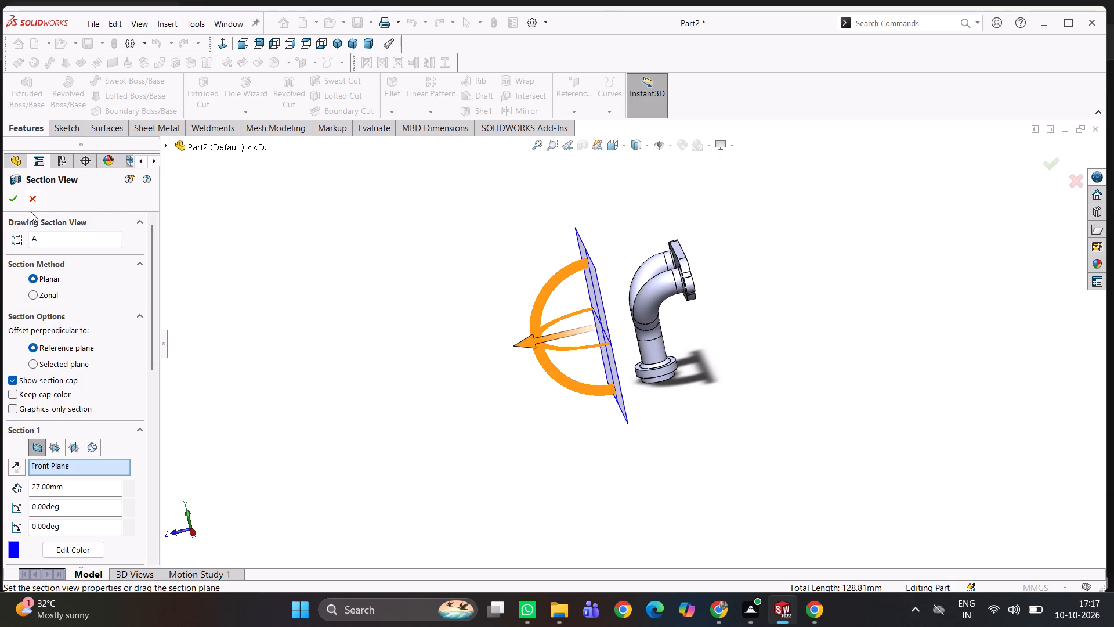
pyautogui.click(39, 295)
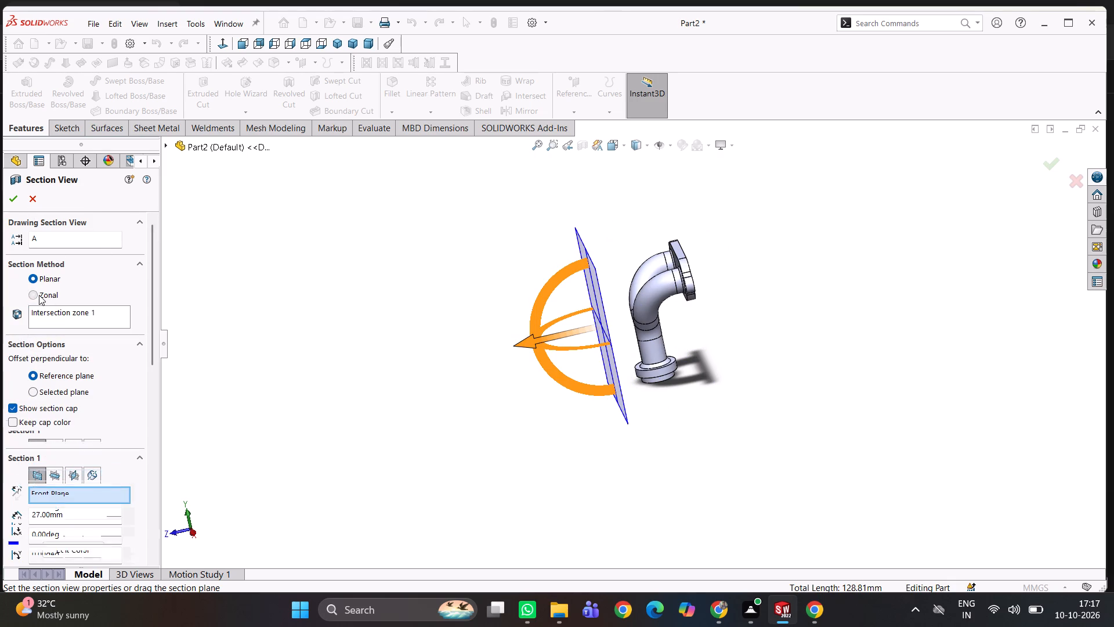
pyautogui.click(40, 275)
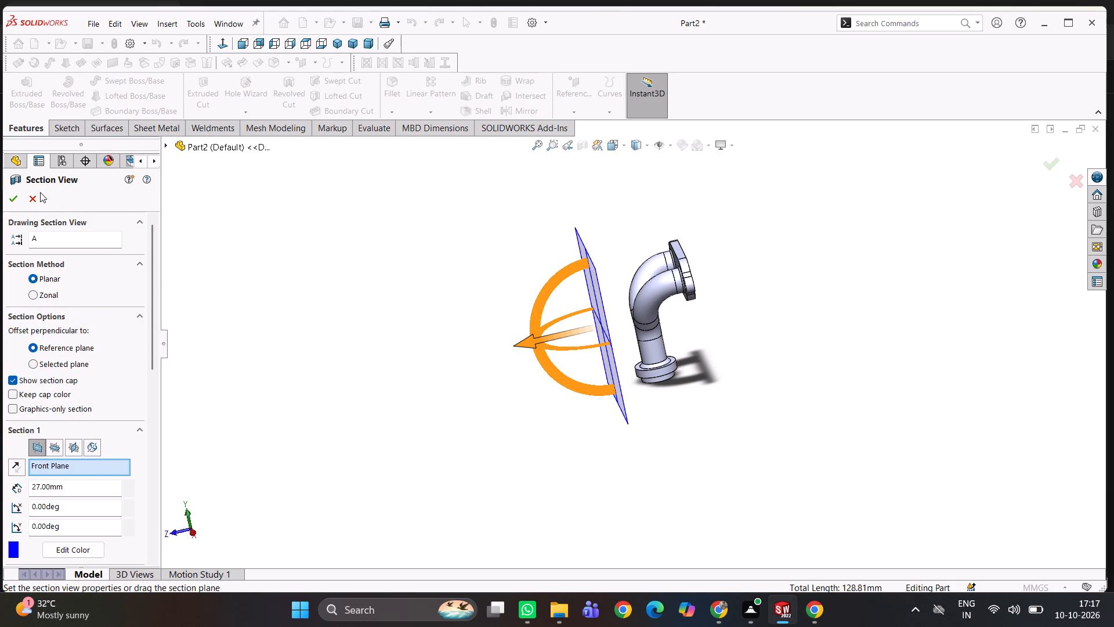
pyautogui.click(33, 204)
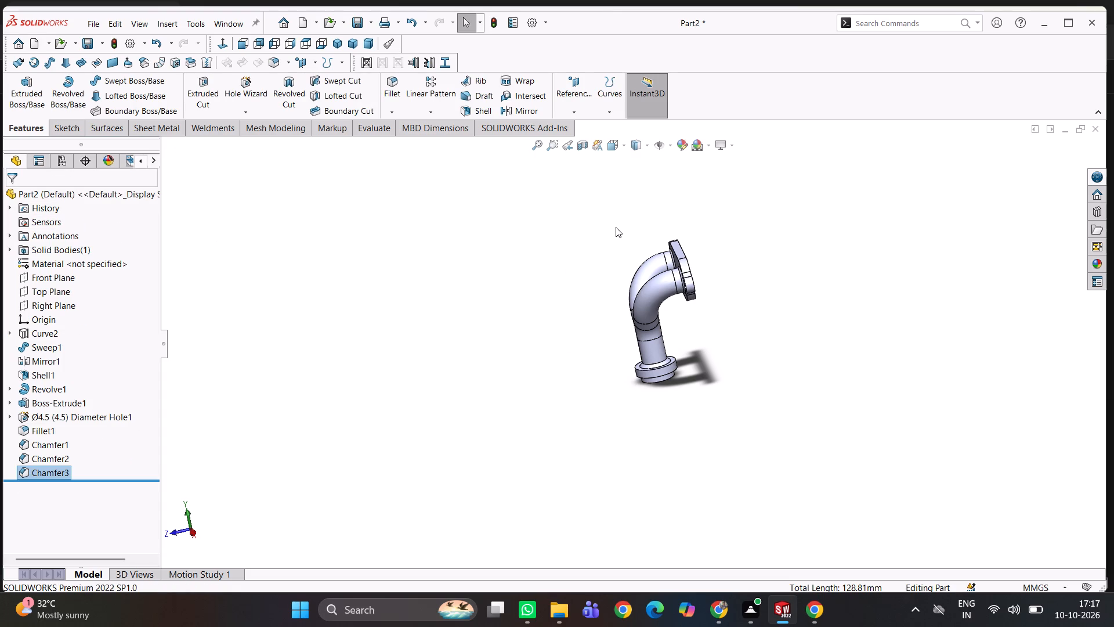
# Examine the fitting from several angles and in a Front Plane section preview at 0 mm offset, then discard the section.
pyautogui.moveTo(821, 219); pyautogui.dragTo(776, 229, button='middle')
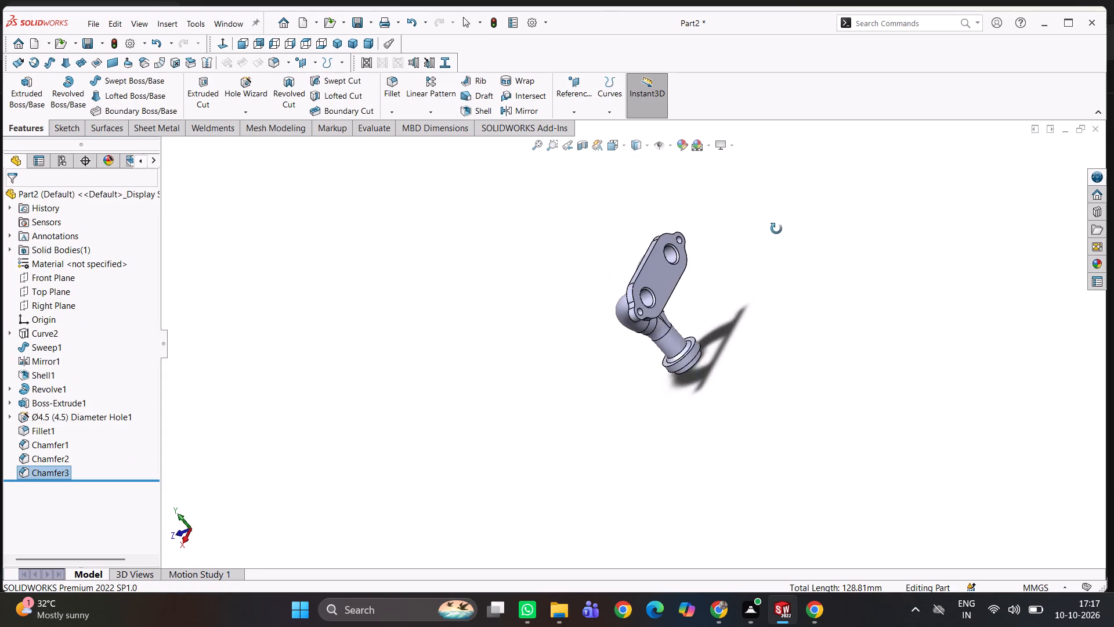
pyautogui.moveTo(776, 229); pyautogui.dragTo(828, 175, button='middle')
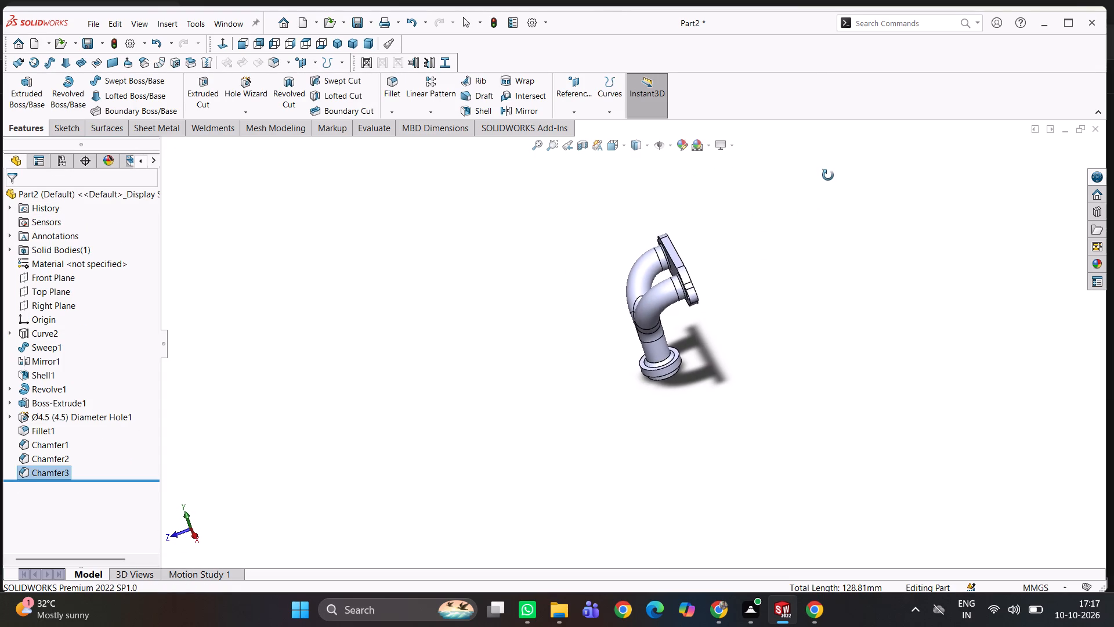
pyautogui.moveTo(828, 175); pyautogui.dragTo(828, 175, button='middle')
pyautogui.moveTo(828, 175); pyautogui.dragTo(918, 159, button='middle')
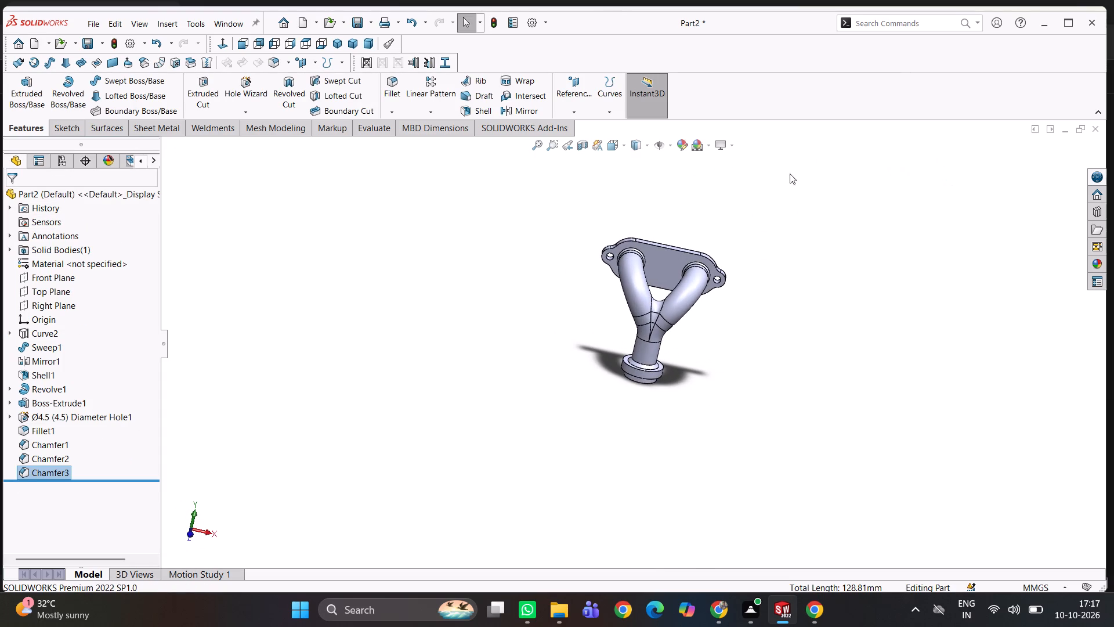
pyautogui.click(577, 150)
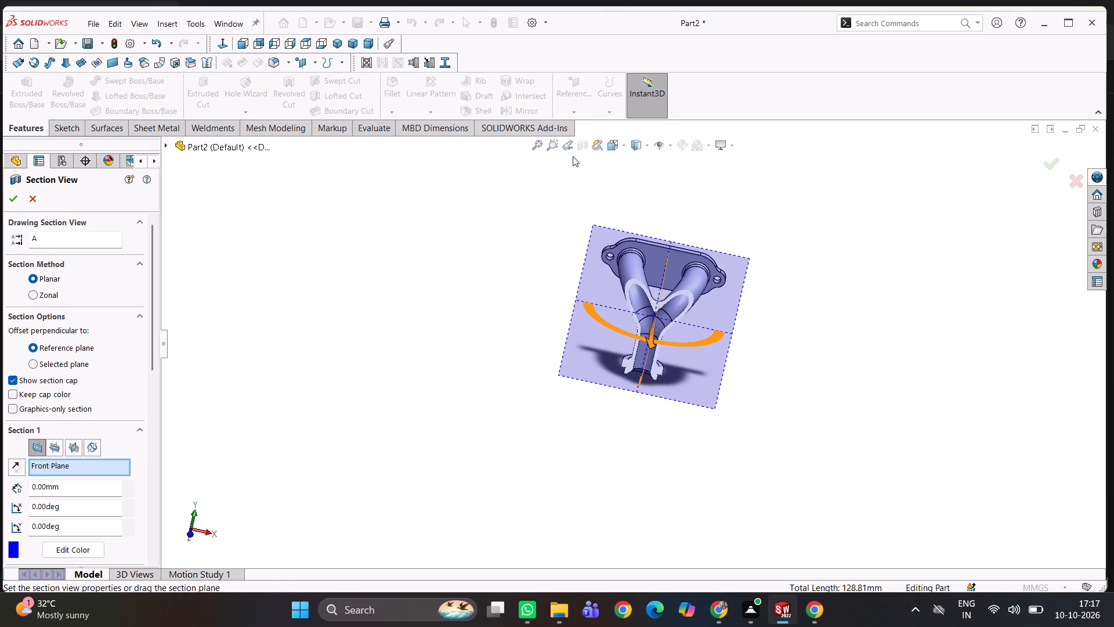
pyautogui.click(610, 145)
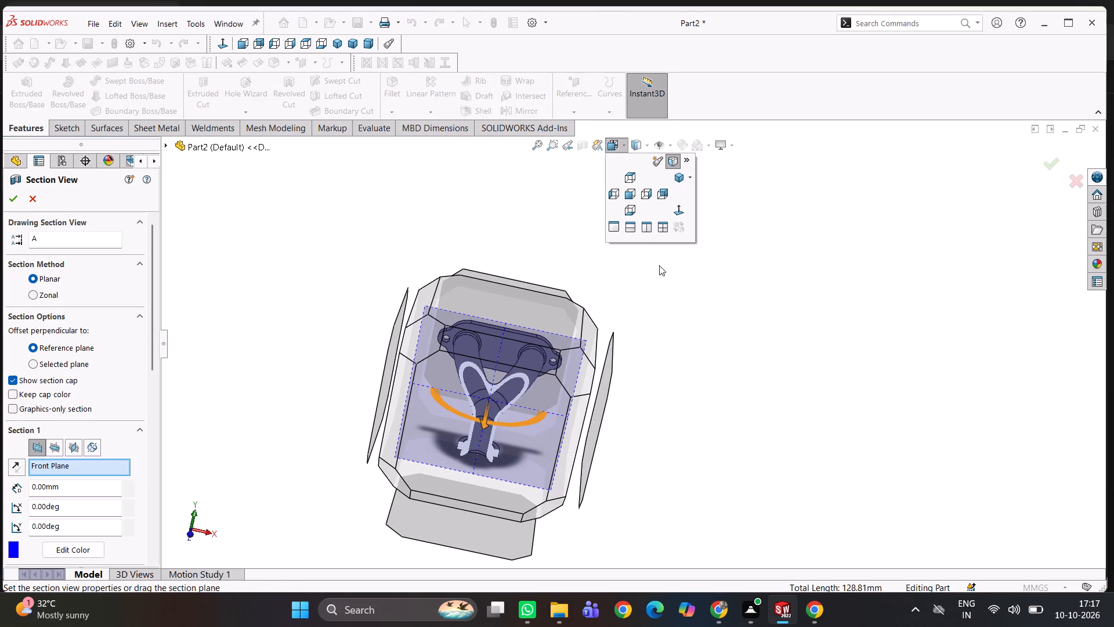
pyautogui.click(24, 194)
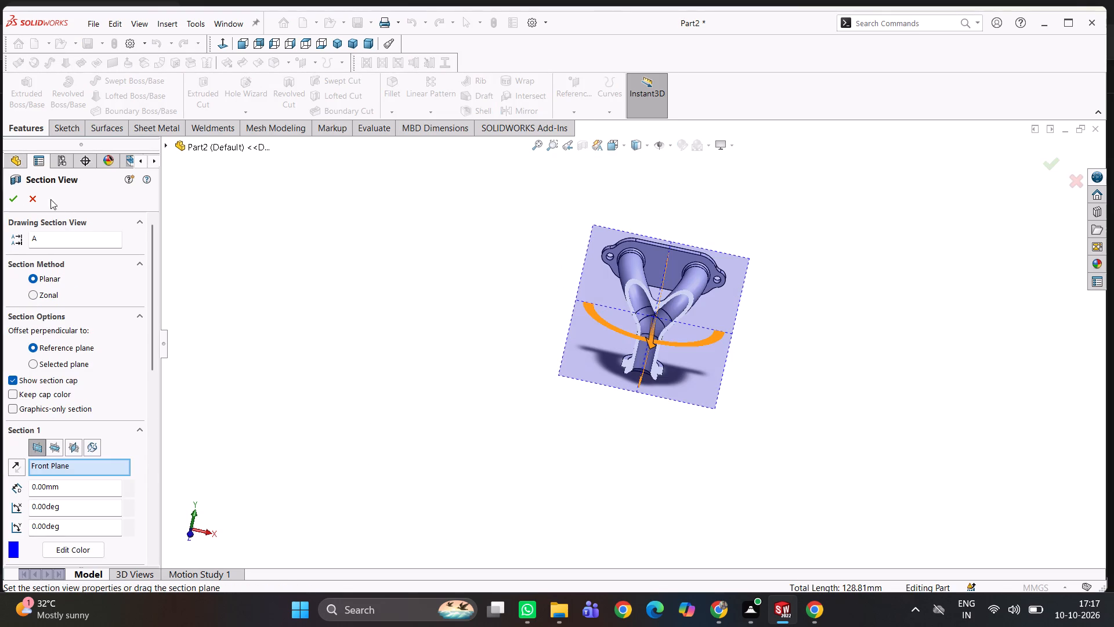
pyautogui.click(36, 204)
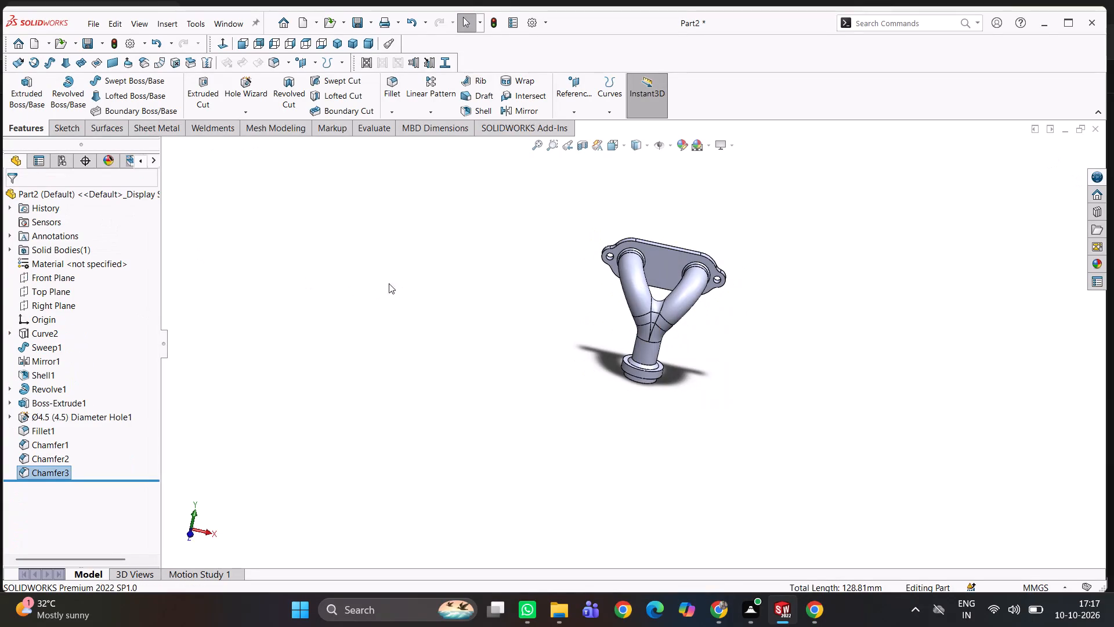
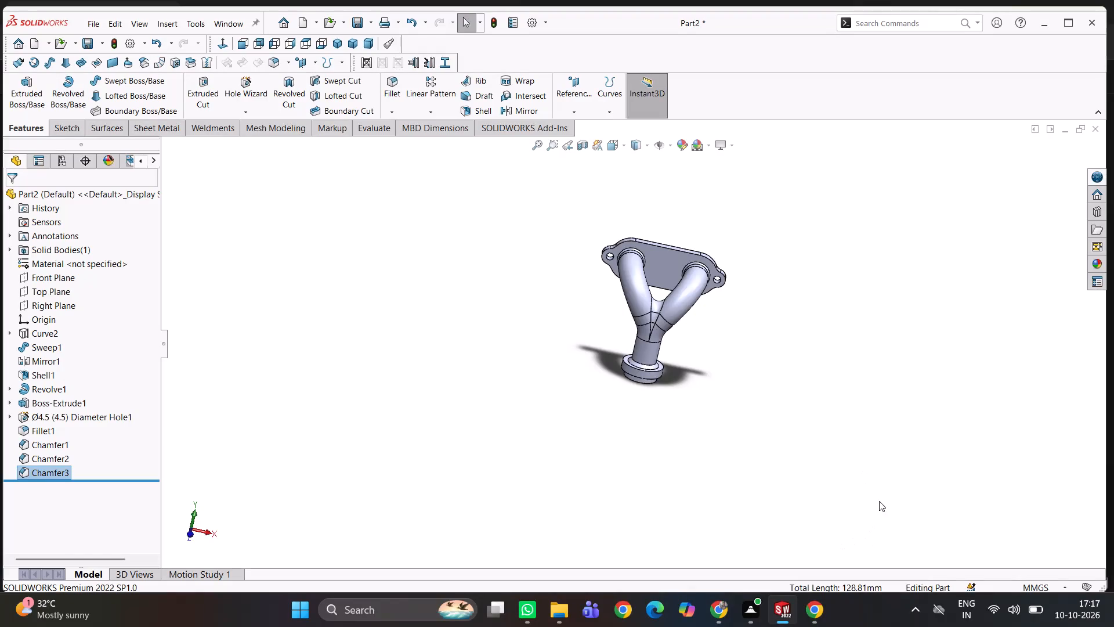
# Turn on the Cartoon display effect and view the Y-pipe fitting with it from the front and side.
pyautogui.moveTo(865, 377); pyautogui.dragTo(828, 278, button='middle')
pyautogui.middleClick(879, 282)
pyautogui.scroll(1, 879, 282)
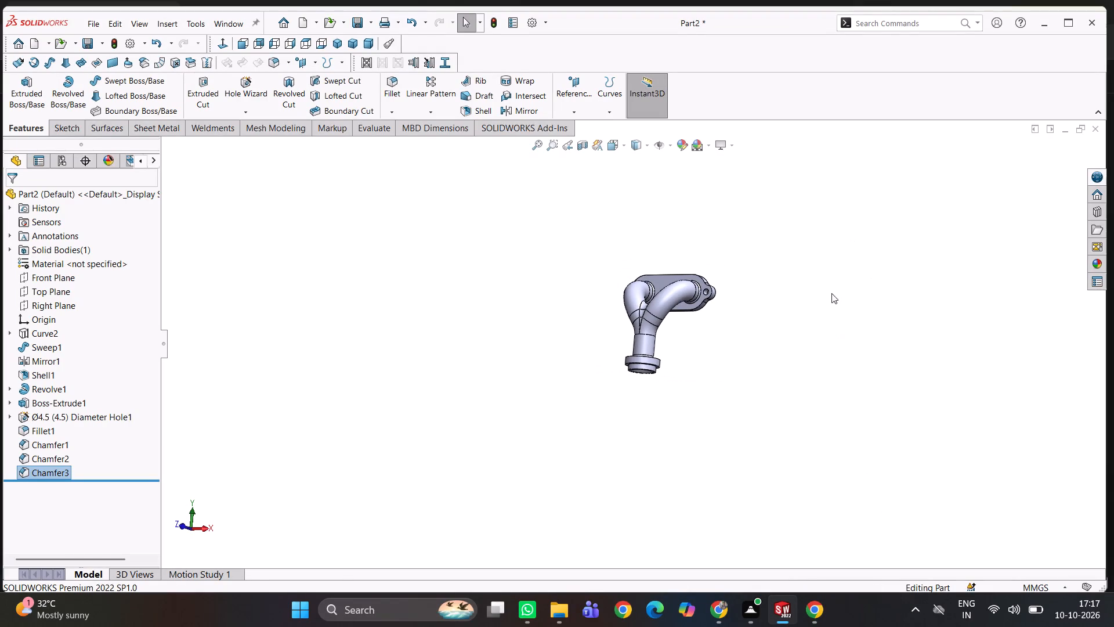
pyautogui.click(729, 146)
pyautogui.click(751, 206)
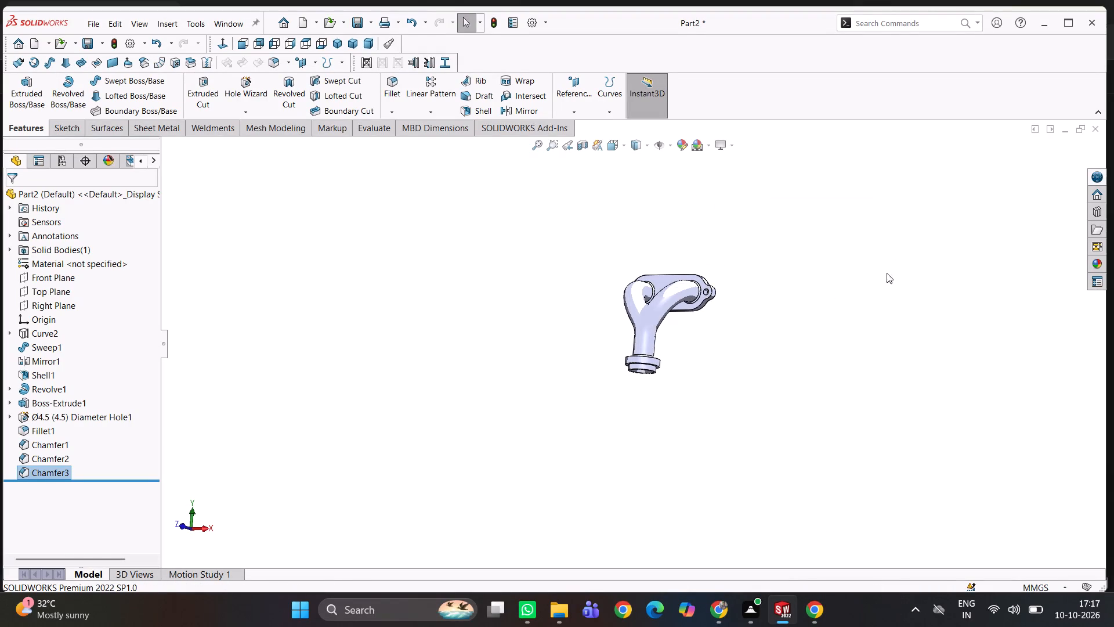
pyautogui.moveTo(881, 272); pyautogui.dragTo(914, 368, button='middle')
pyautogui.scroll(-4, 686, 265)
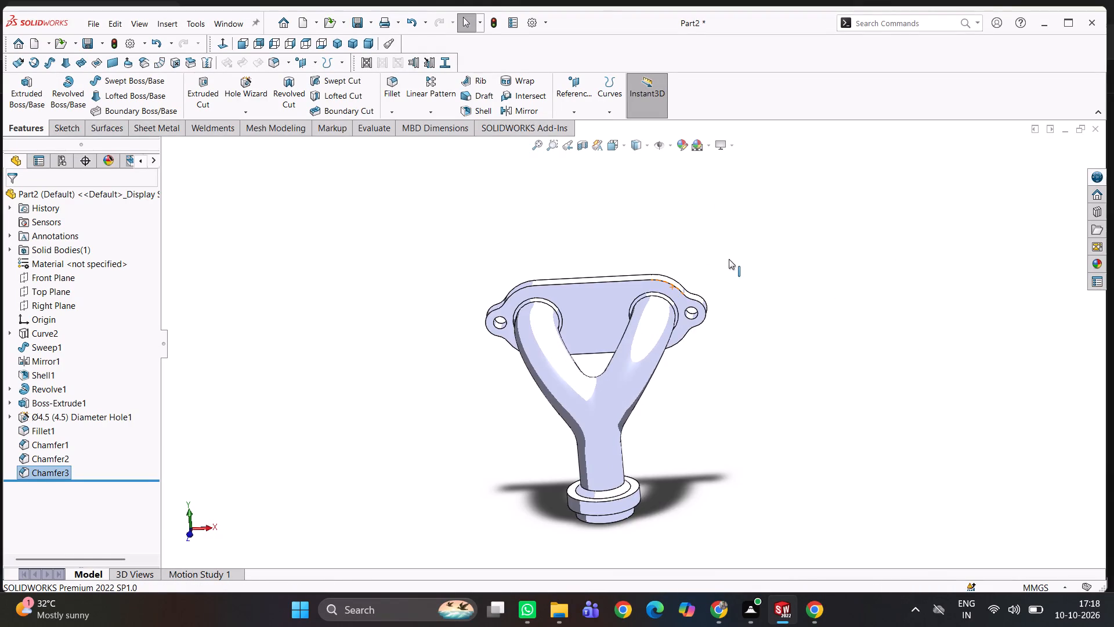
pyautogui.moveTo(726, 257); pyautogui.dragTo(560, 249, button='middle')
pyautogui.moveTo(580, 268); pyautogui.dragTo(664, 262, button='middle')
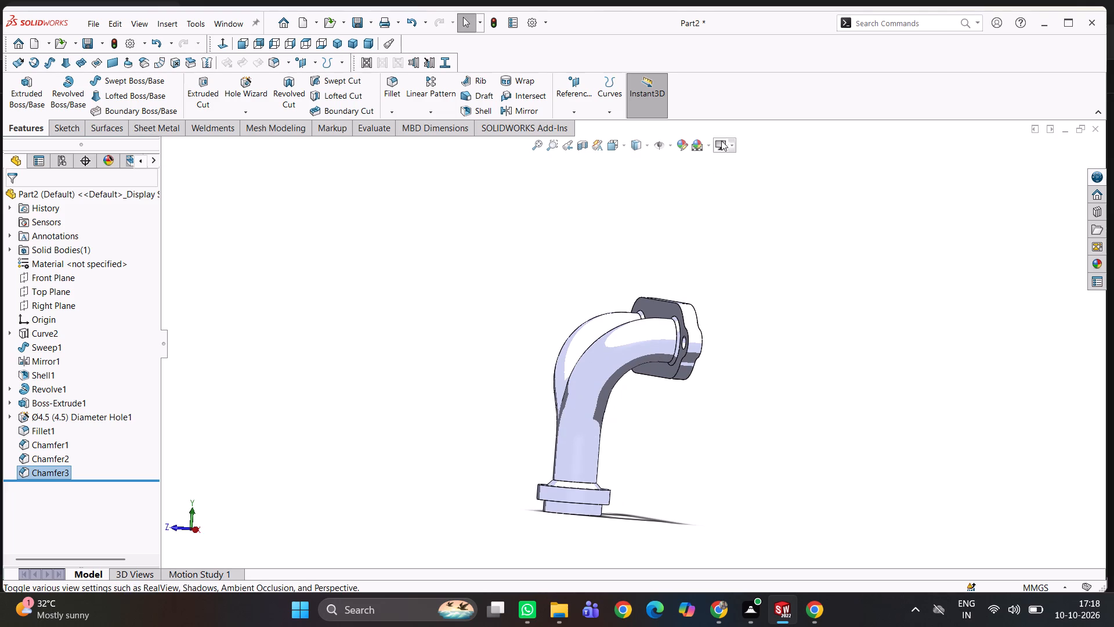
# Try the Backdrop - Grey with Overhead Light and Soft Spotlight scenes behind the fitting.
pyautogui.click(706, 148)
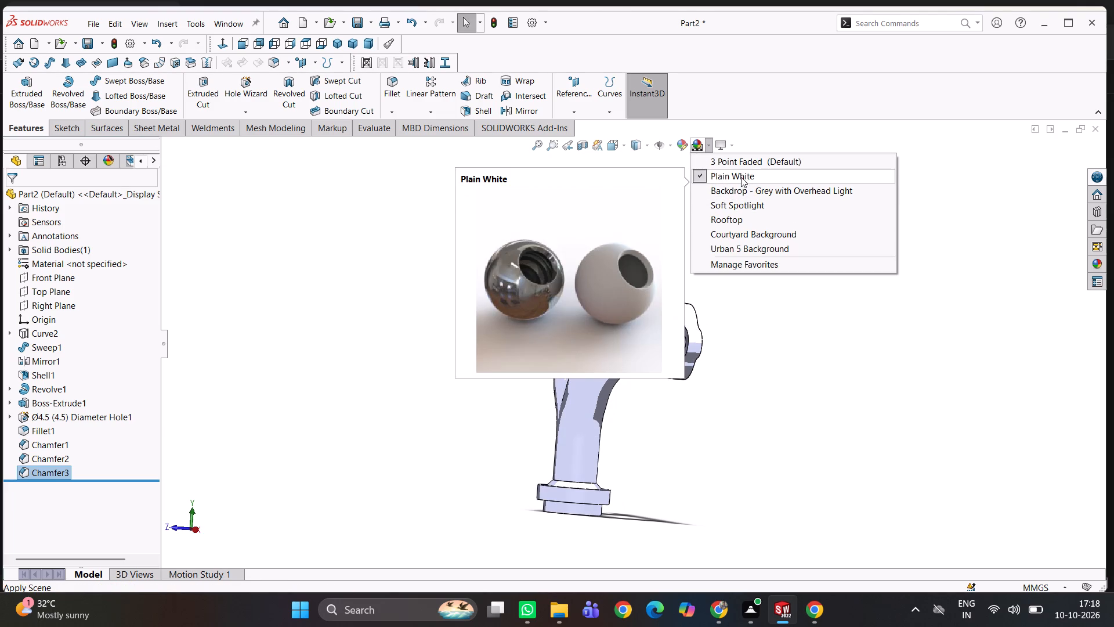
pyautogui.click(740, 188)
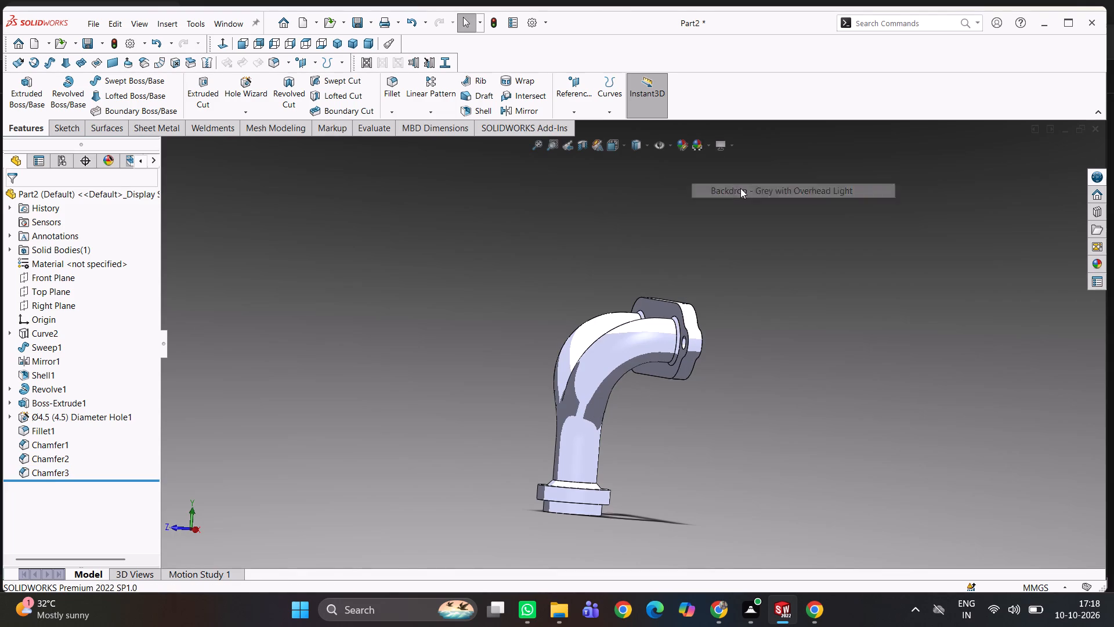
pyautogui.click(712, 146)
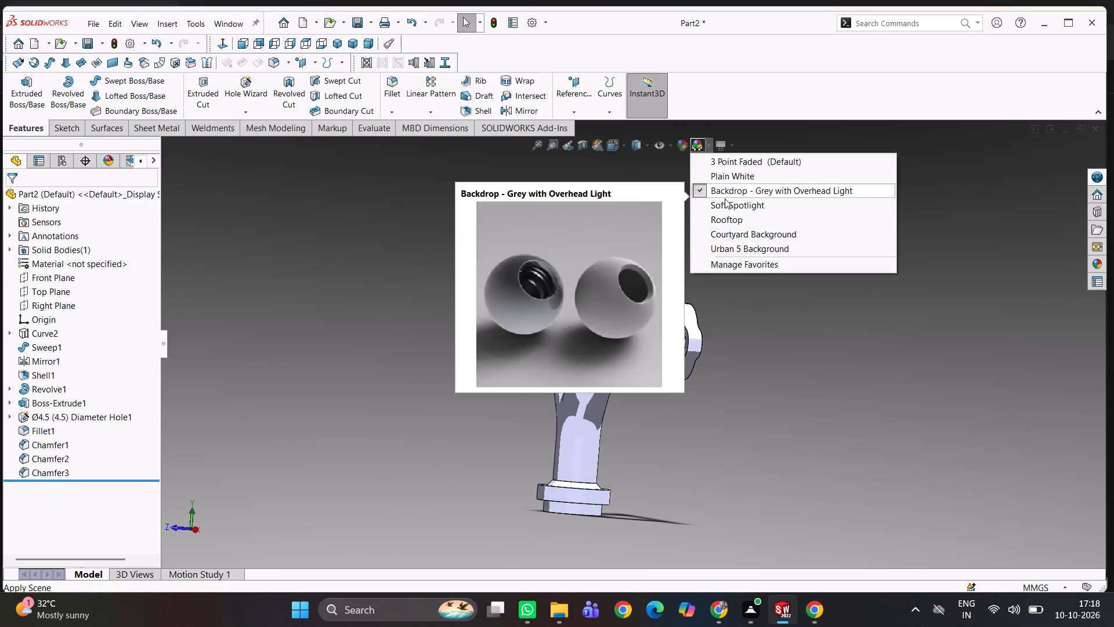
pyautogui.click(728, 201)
# Apply the 3 Point Faded scene to the part view.
pyautogui.click(710, 151)
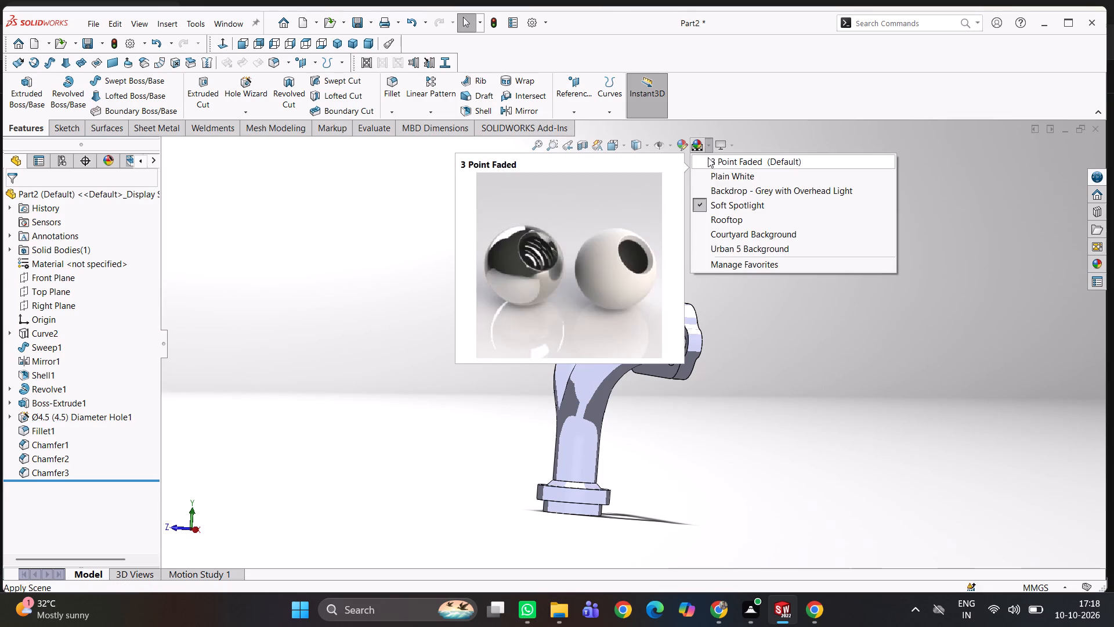
pyautogui.click(708, 158)
# Toggle Ambient Occlusion off and back on, and turn off Shadows In Shaded Mode and the Cartoon effect.
pyautogui.click(728, 145)
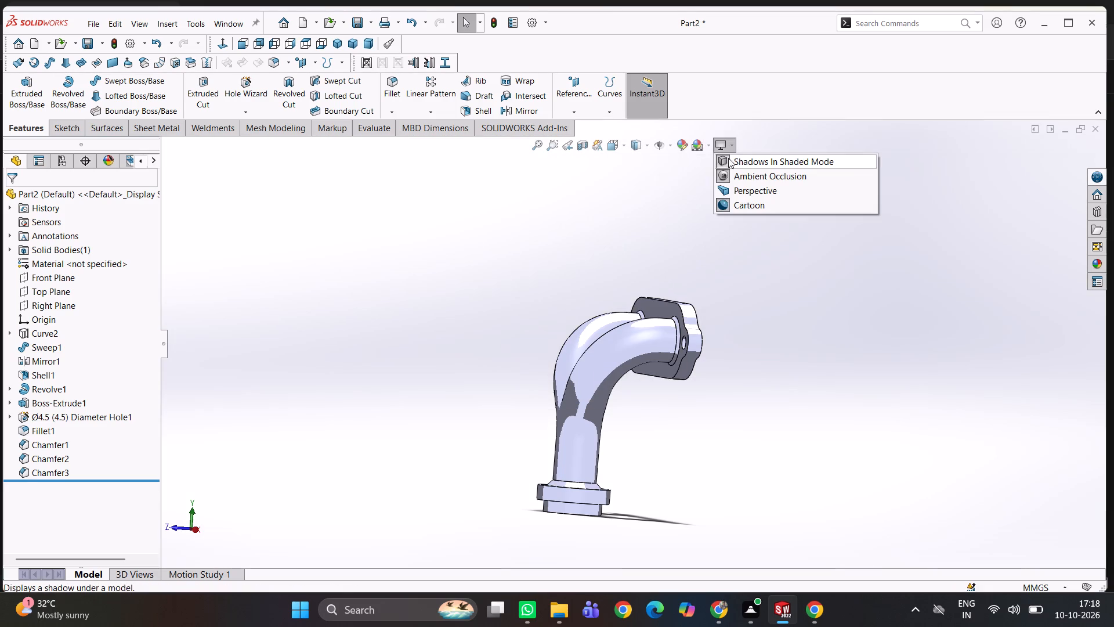
pyautogui.click(732, 173)
pyautogui.click(733, 143)
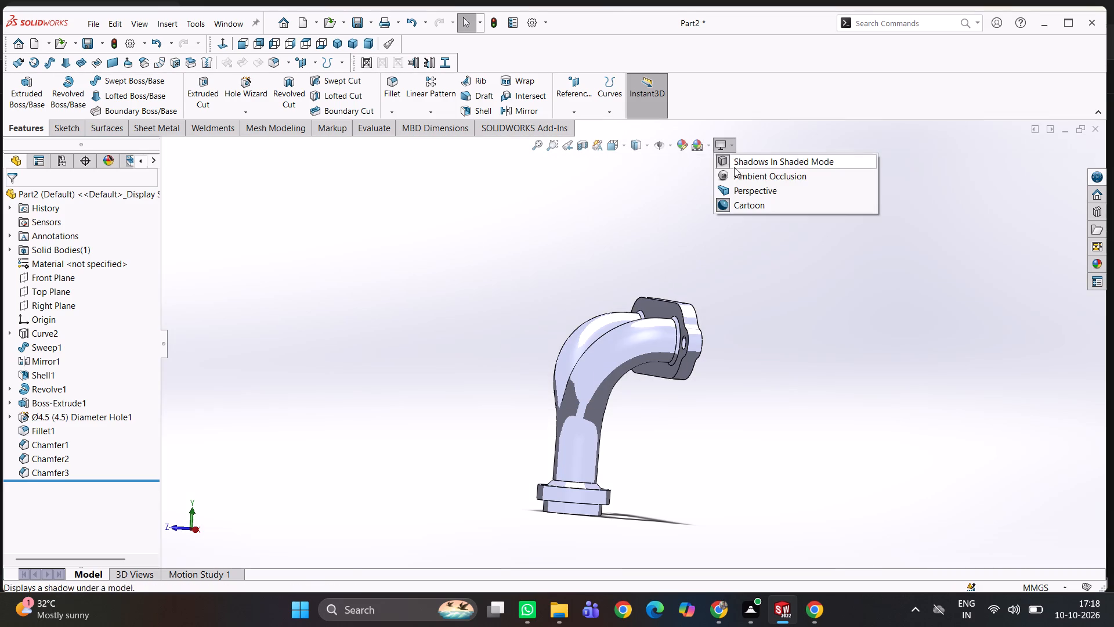
pyautogui.click(735, 164)
pyautogui.click(732, 150)
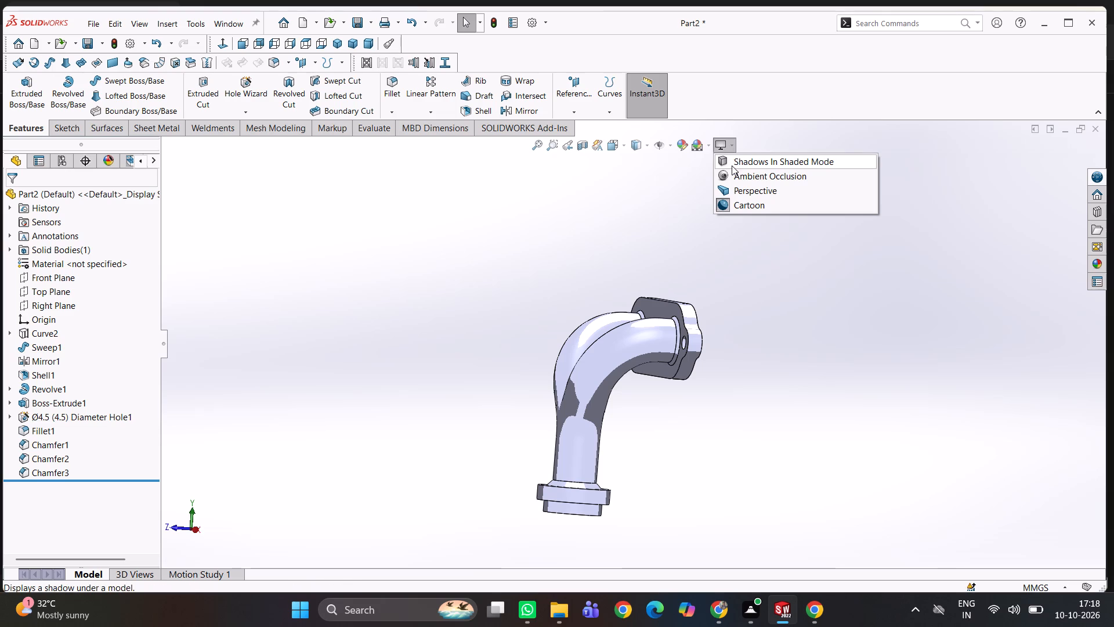
pyautogui.click(729, 174)
pyautogui.click(728, 147)
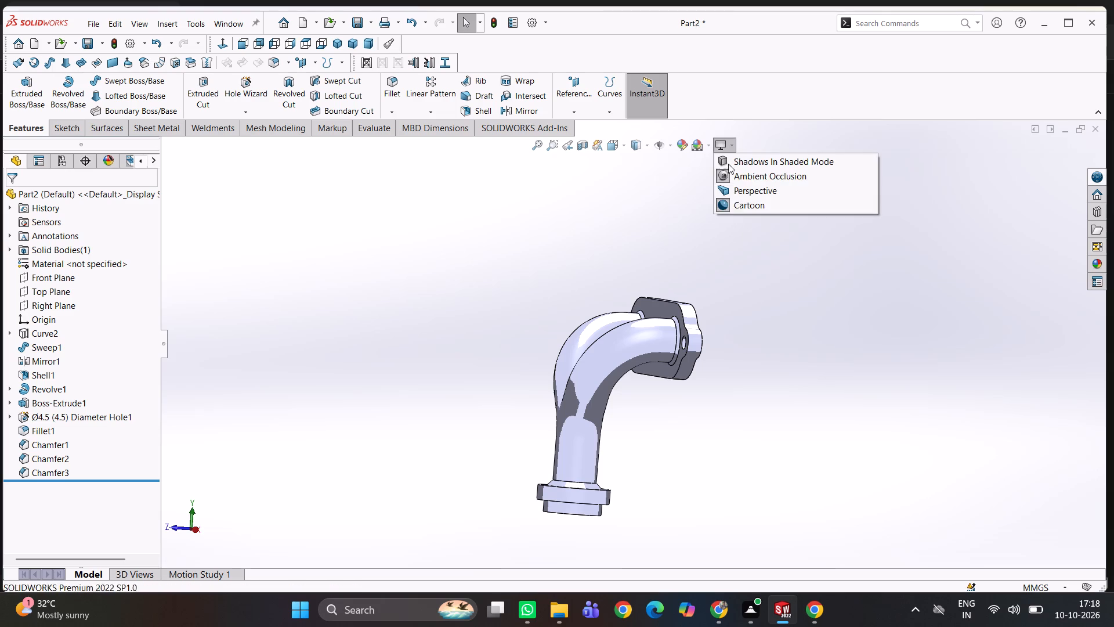
pyautogui.click(741, 200)
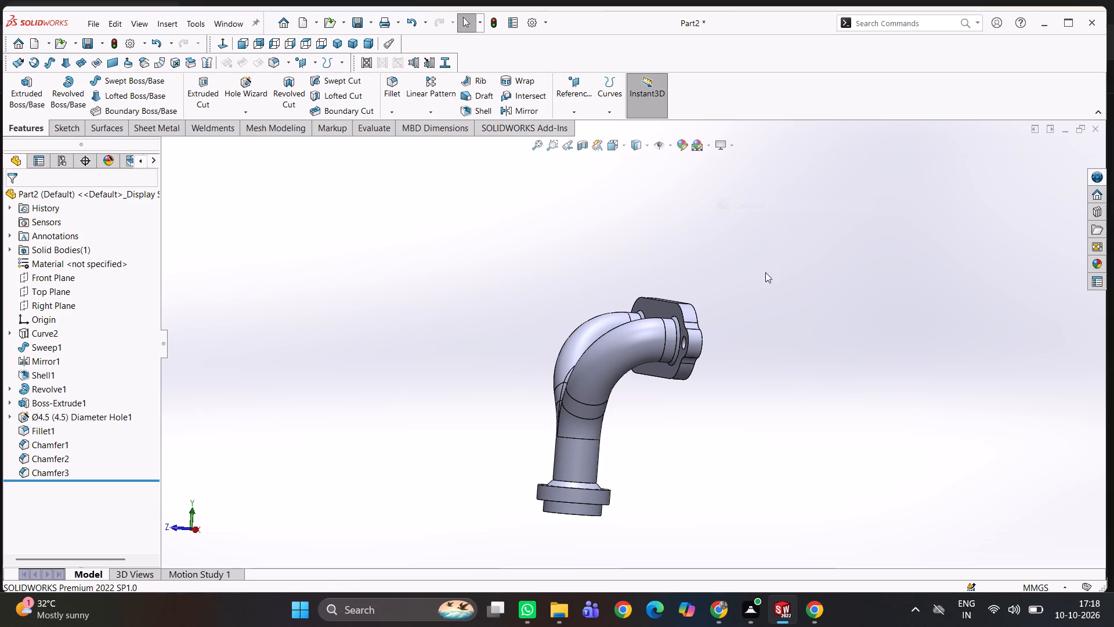
# Examine the fitting's curved branches, their junction and the stem flange's bore from the front, below and behind.
pyautogui.moveTo(767, 286); pyautogui.dragTo(752, 329, button='middle')
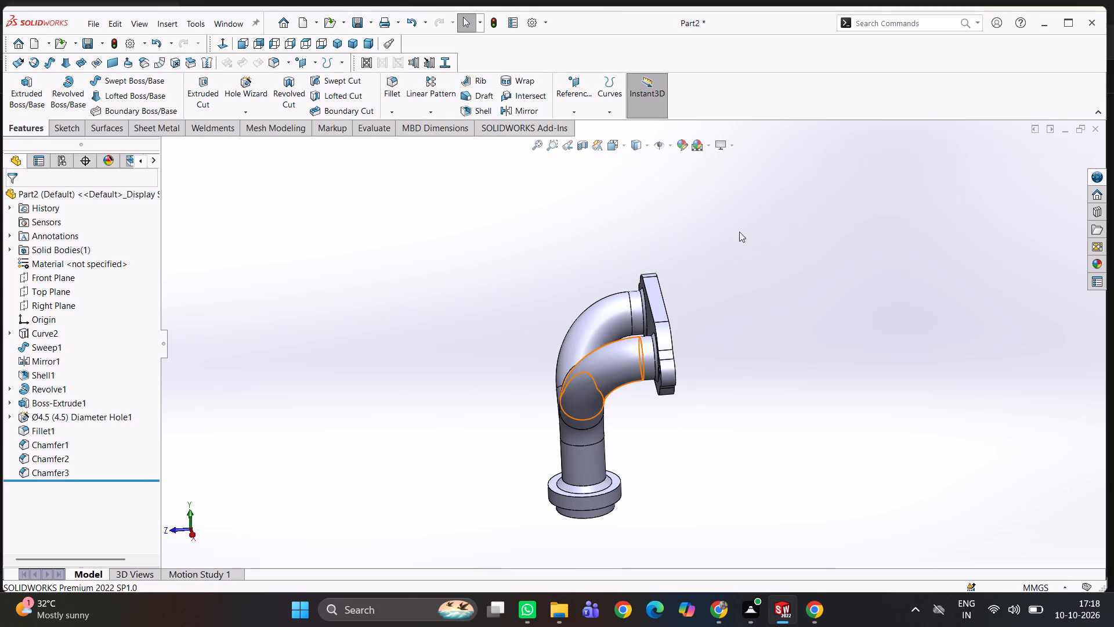
pyautogui.moveTo(590, 345); pyautogui.dragTo(690, 352, button='middle')
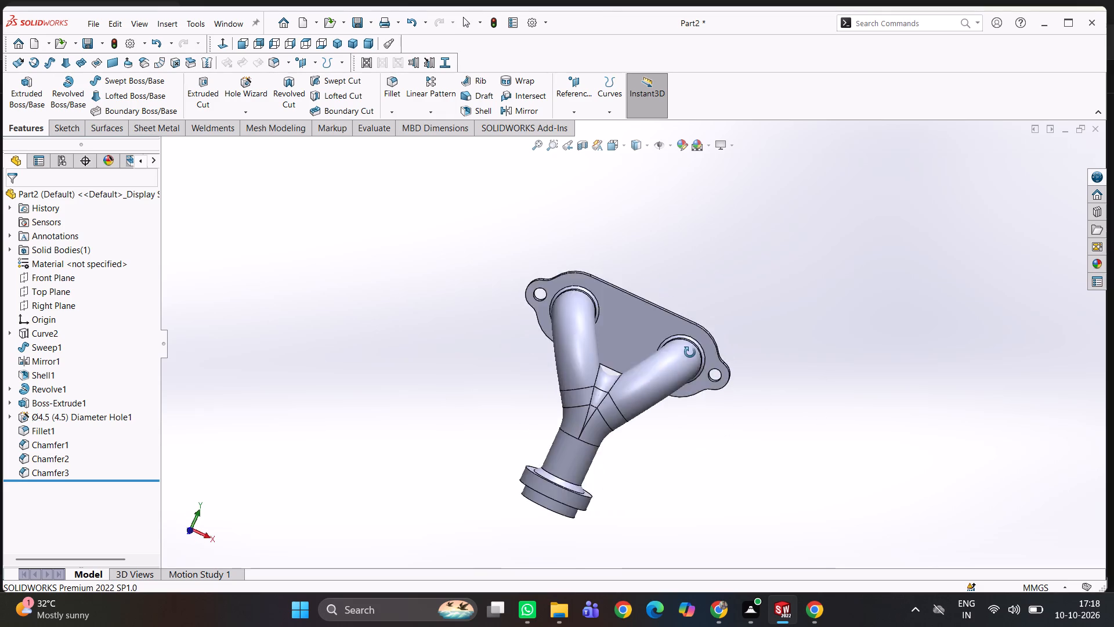
pyautogui.moveTo(690, 352); pyautogui.dragTo(702, 301, button='middle')
pyautogui.moveTo(665, 322); pyautogui.dragTo(685, 278, button='middle')
pyautogui.middleClick(686, 275)
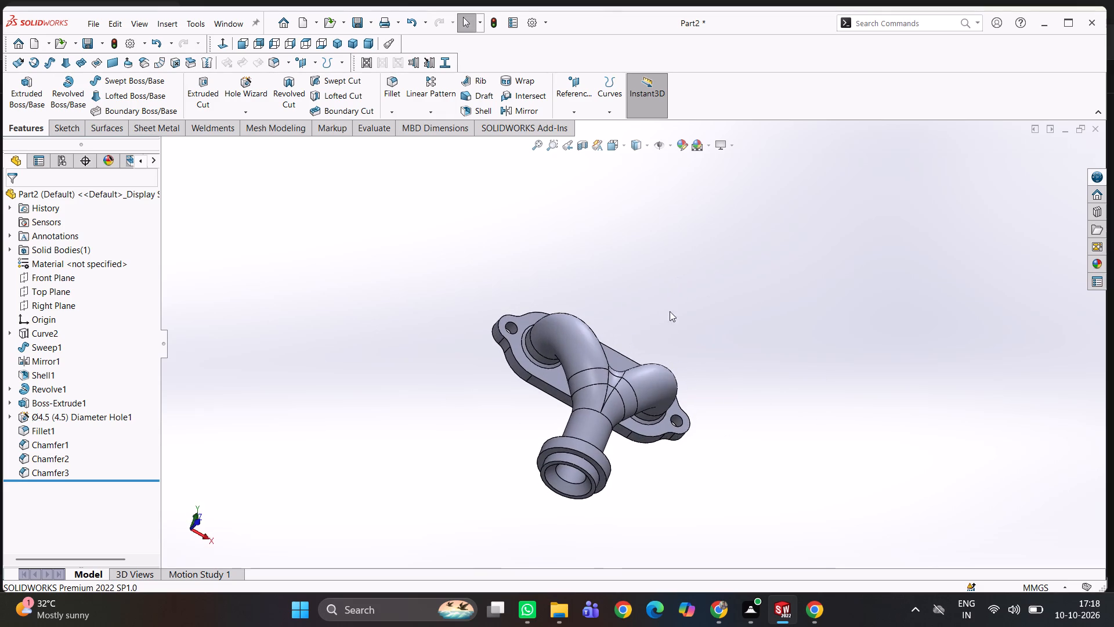
pyautogui.moveTo(695, 318); pyautogui.dragTo(695, 242, button='middle')
pyautogui.moveTo(706, 311); pyautogui.dragTo(728, 261, button='middle')
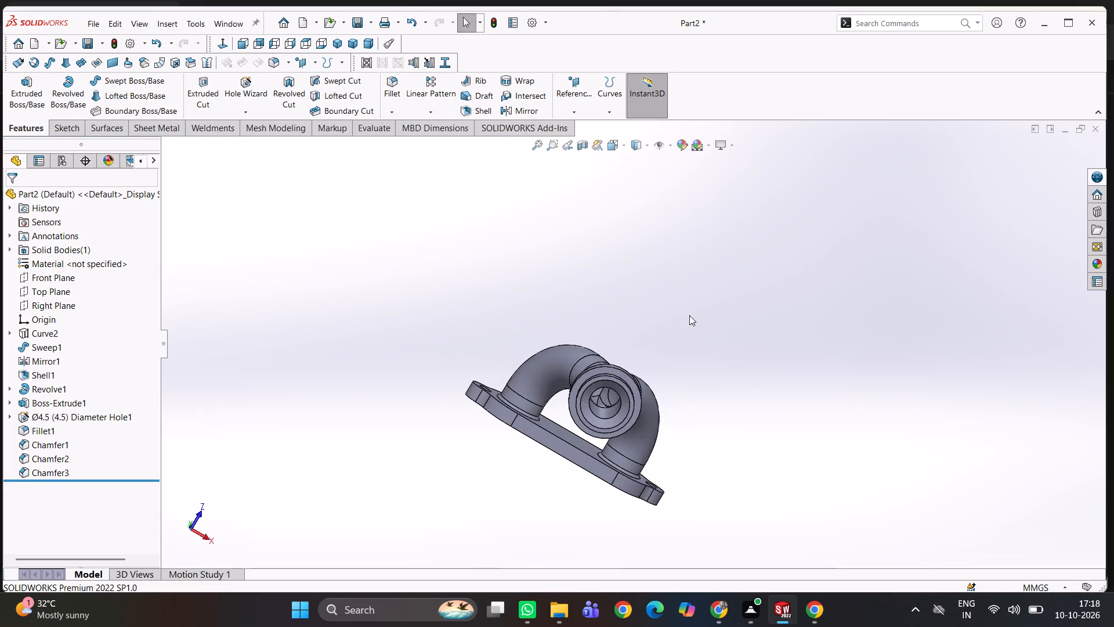
pyautogui.moveTo(692, 342); pyautogui.dragTo(724, 279, button='middle')
pyautogui.moveTo(693, 347); pyautogui.dragTo(620, 341, button='middle')
pyautogui.moveTo(720, 368); pyautogui.dragTo(625, 340, button='middle')
pyautogui.moveTo(708, 359); pyautogui.dragTo(657, 347, button='middle')
pyautogui.moveTo(689, 363); pyautogui.dragTo(653, 336, button='middle')
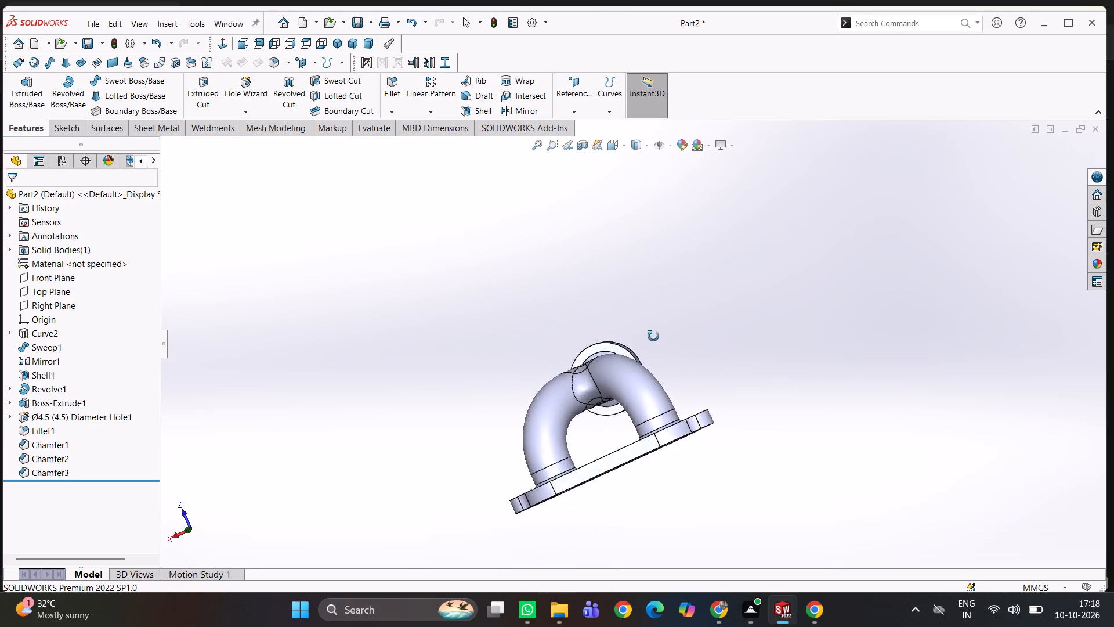
# Examine the slot flange's outer face, with its chamfered pipe bores and bolt holes, and the branches behind it.
pyautogui.moveTo(653, 336); pyautogui.dragTo(729, 243, button='middle')
pyautogui.moveTo(686, 358); pyautogui.dragTo(681, 307, button='middle')
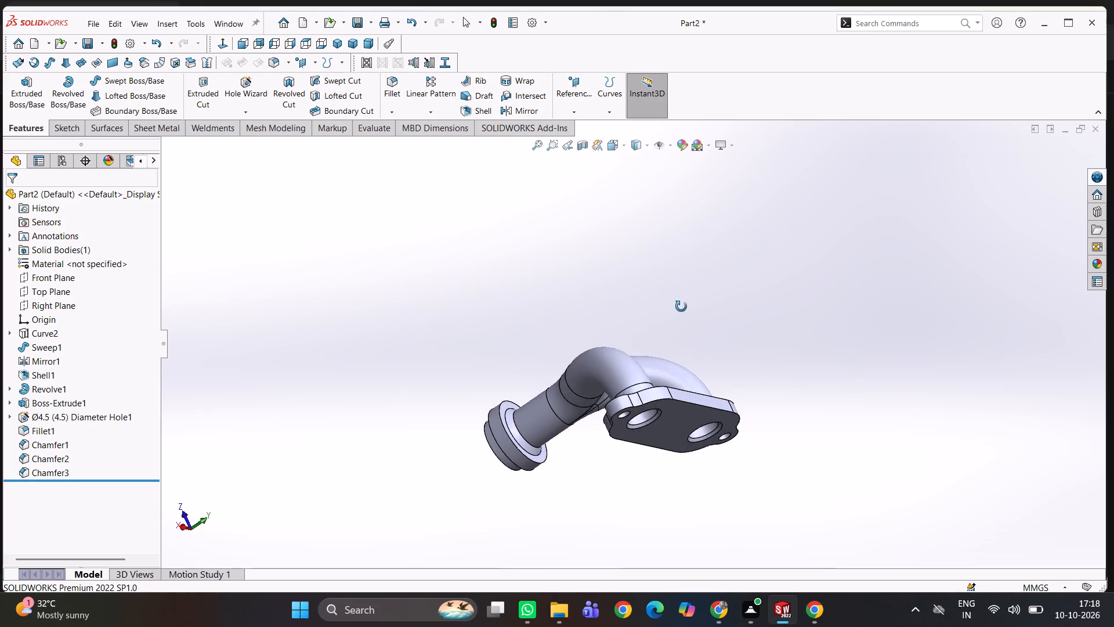
pyautogui.moveTo(681, 307); pyautogui.dragTo(664, 260, button='middle')
pyautogui.moveTo(675, 354); pyautogui.dragTo(676, 331, button='middle')
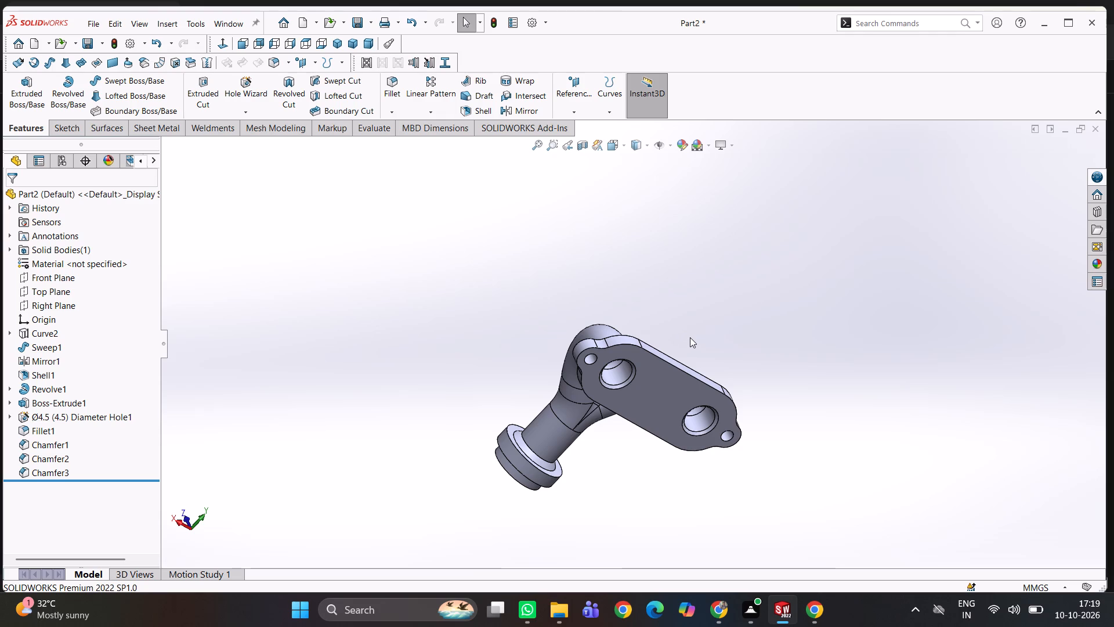
pyautogui.moveTo(672, 340); pyautogui.dragTo(682, 338, button='middle')
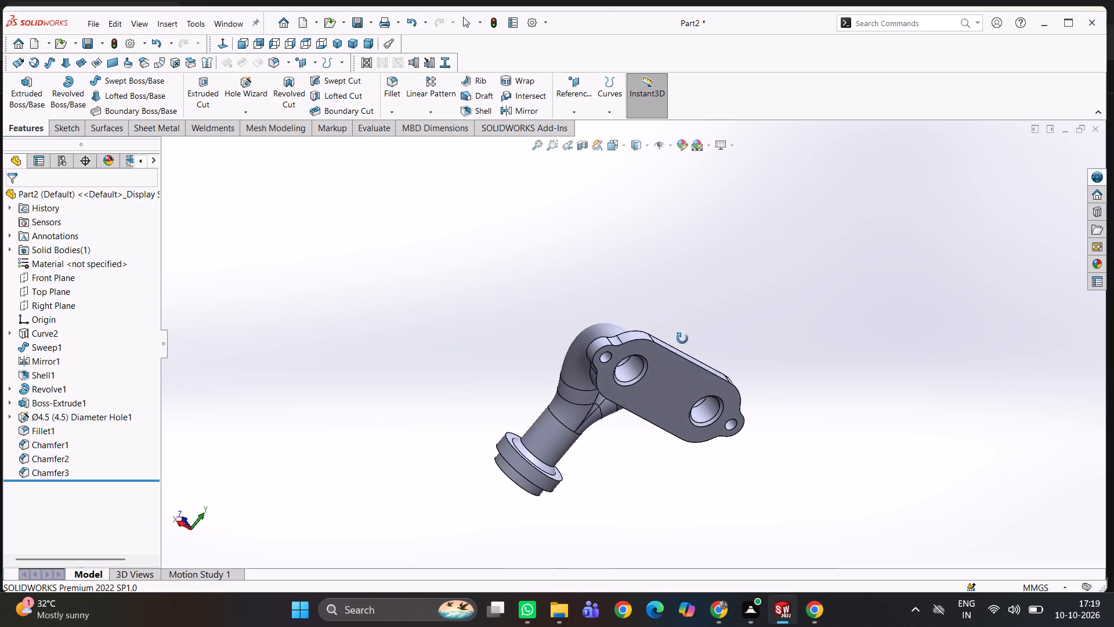
pyautogui.moveTo(682, 338); pyautogui.dragTo(658, 355, button='middle')
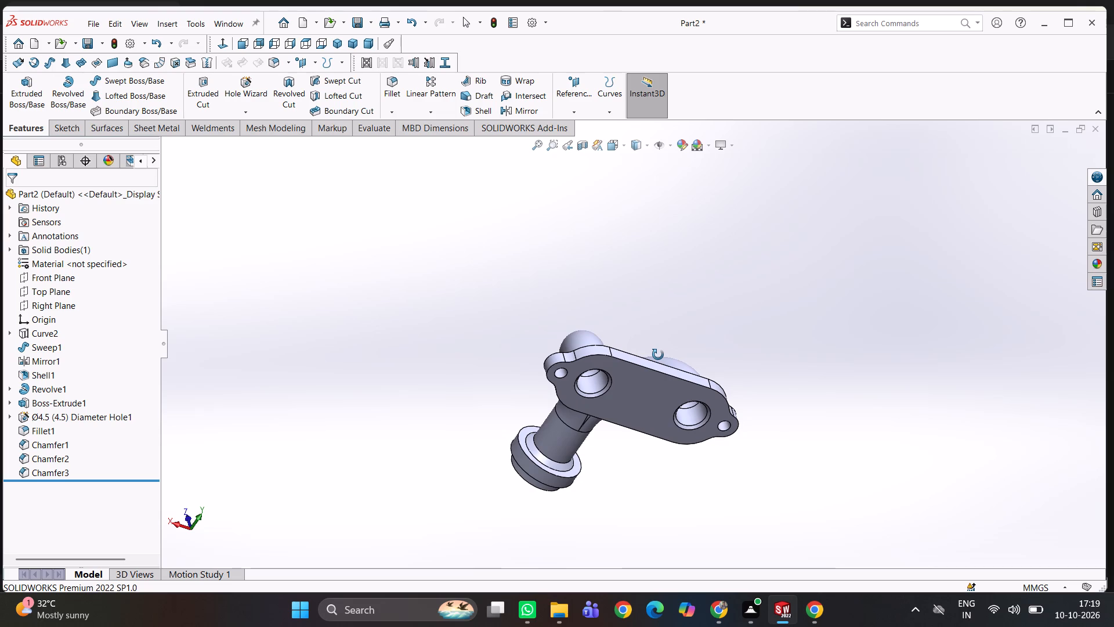
pyautogui.moveTo(658, 355); pyautogui.dragTo(653, 358, button='middle')
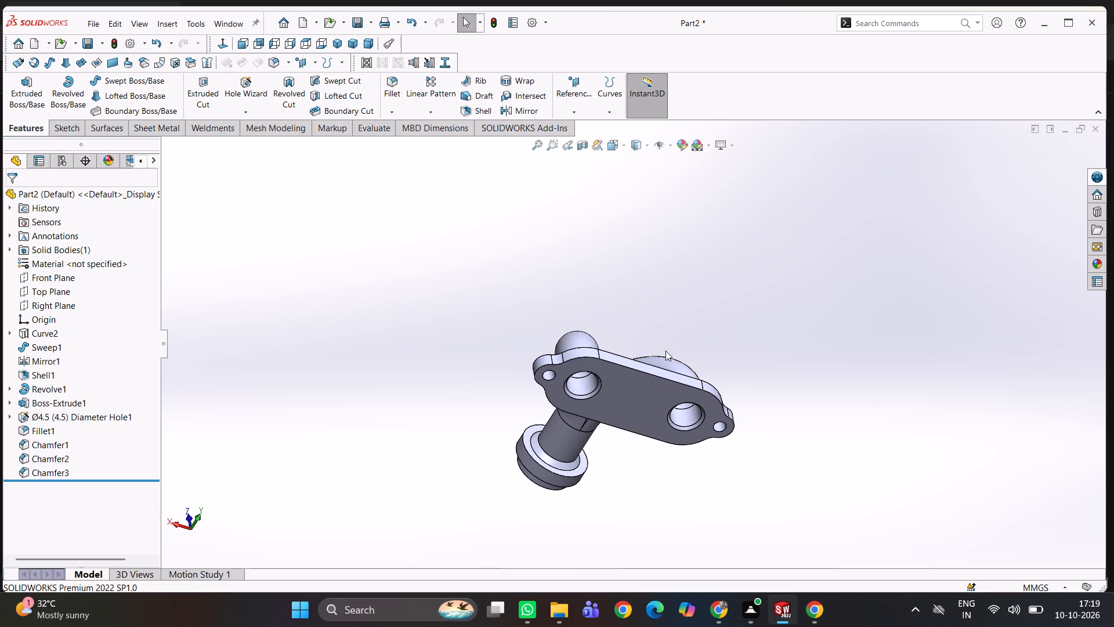
pyautogui.moveTo(678, 351); pyautogui.dragTo(670, 339, button='middle')
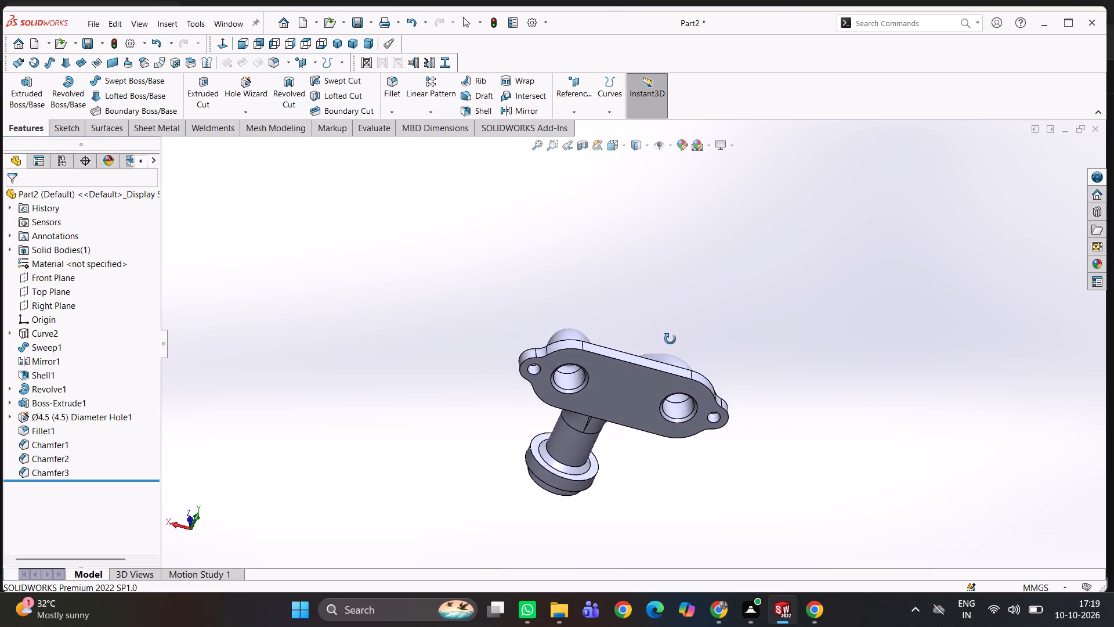
pyautogui.moveTo(670, 339); pyautogui.dragTo(658, 313, button='middle')
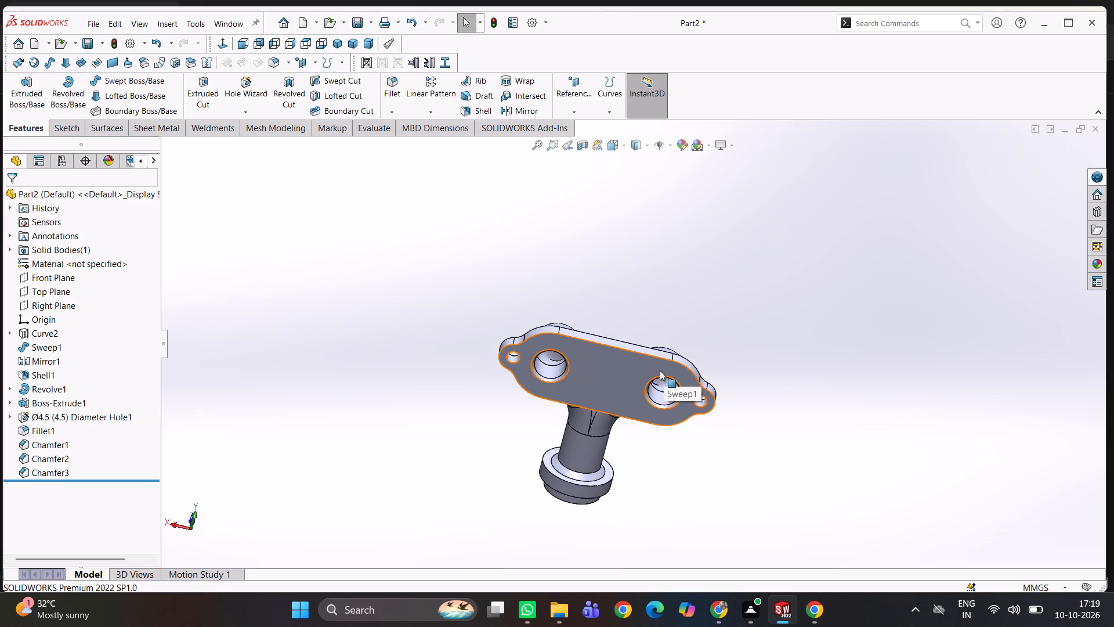
pyautogui.moveTo(657, 372); pyautogui.dragTo(679, 271, button='middle')
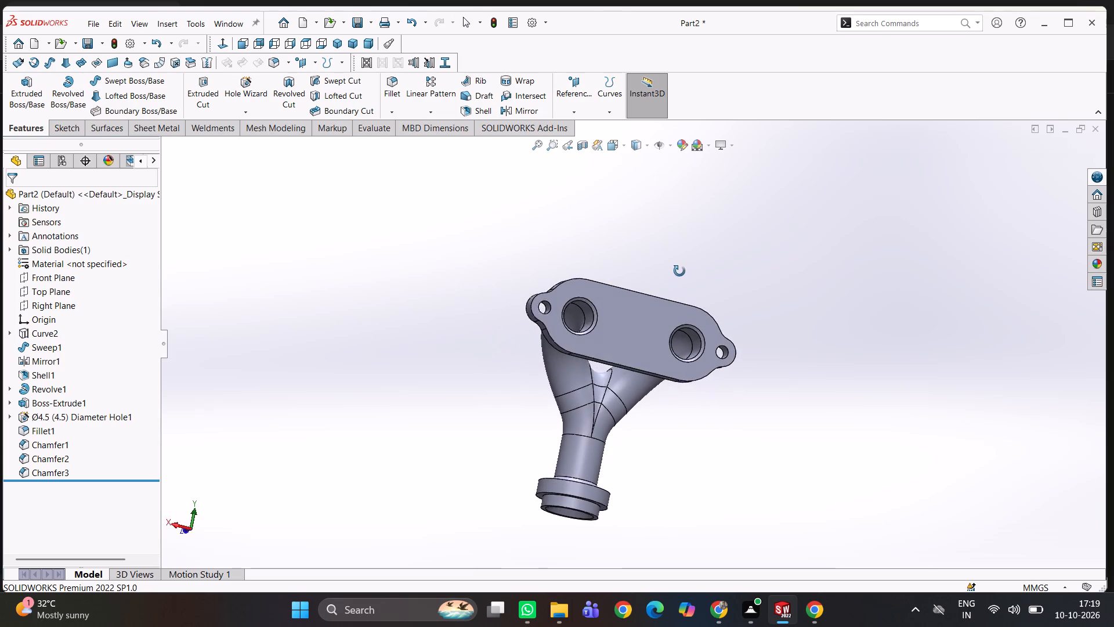
pyautogui.moveTo(679, 271); pyautogui.dragTo(649, 278, button='middle')
pyautogui.moveTo(619, 279); pyautogui.dragTo(504, 316, button='middle')
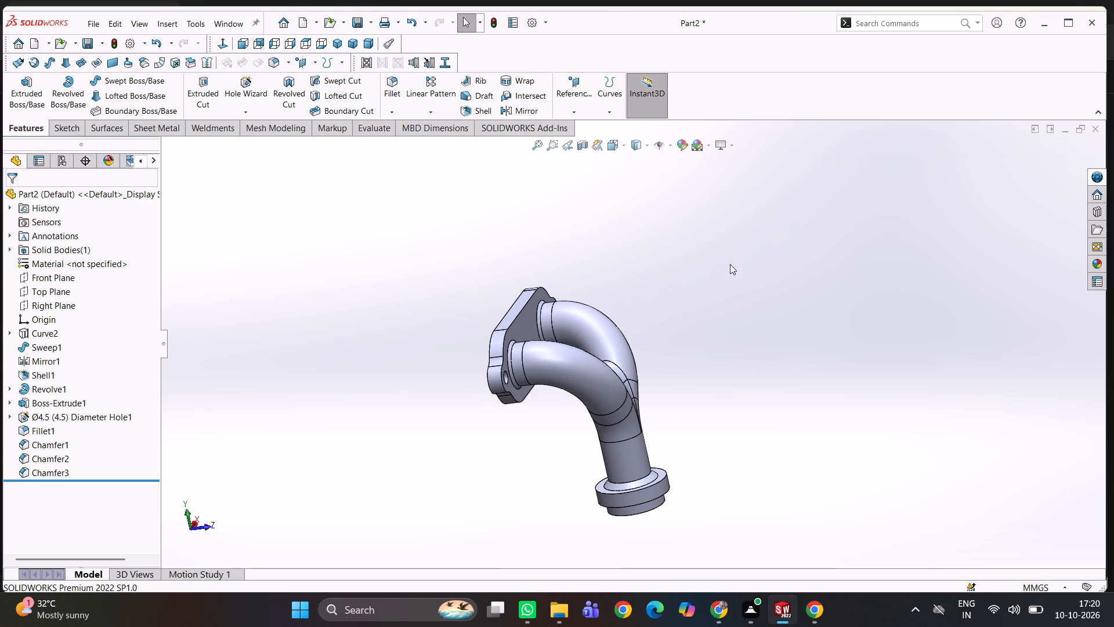
# Examine the whole fitting from several sides, covering the branch bends, the slot flange and the open stem end.
pyautogui.moveTo(804, 260); pyautogui.dragTo(772, 329, button='middle')
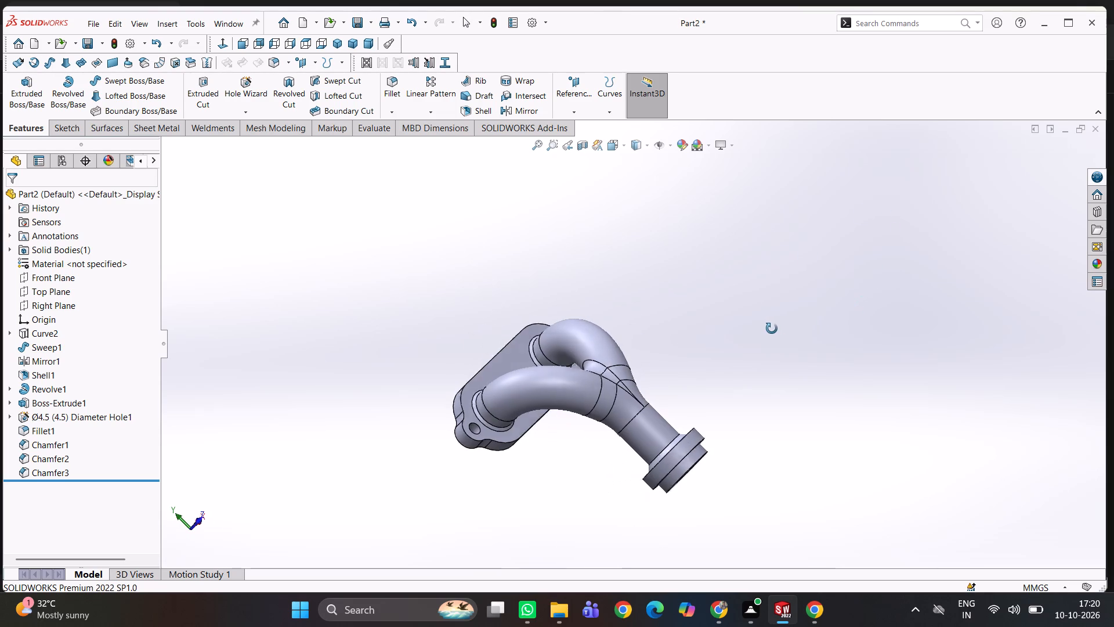
pyautogui.moveTo(772, 329); pyautogui.dragTo(769, 329, button='middle')
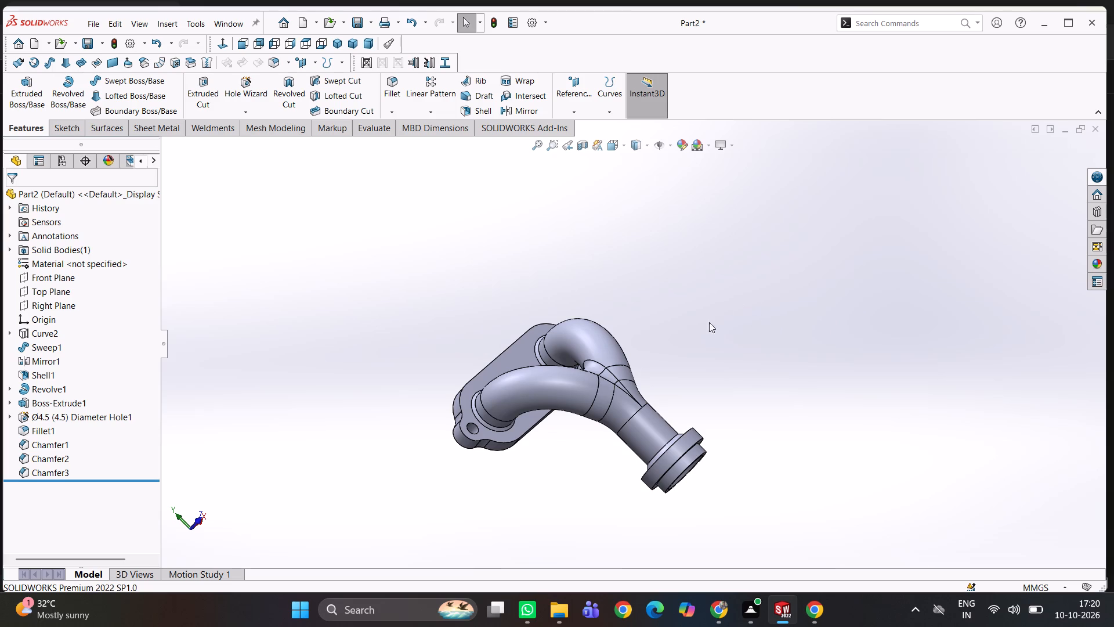
pyautogui.scroll(1, 694, 302)
pyautogui.moveTo(733, 268); pyautogui.dragTo(762, 275, button='middle')
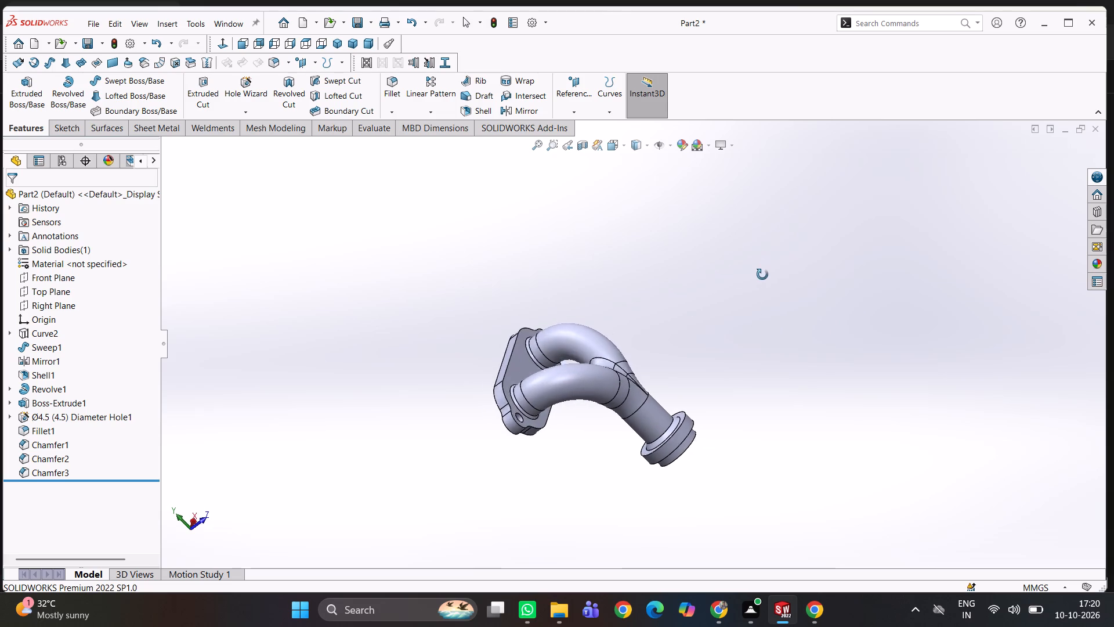
pyautogui.moveTo(762, 275); pyautogui.dragTo(758, 279, button='middle')
pyautogui.moveTo(801, 249); pyautogui.dragTo(819, 227, button='middle')
pyautogui.scroll(1, 819, 227)
pyautogui.moveTo(729, 255); pyautogui.dragTo(776, 105, button='middle')
pyautogui.middleClick(777, 103)
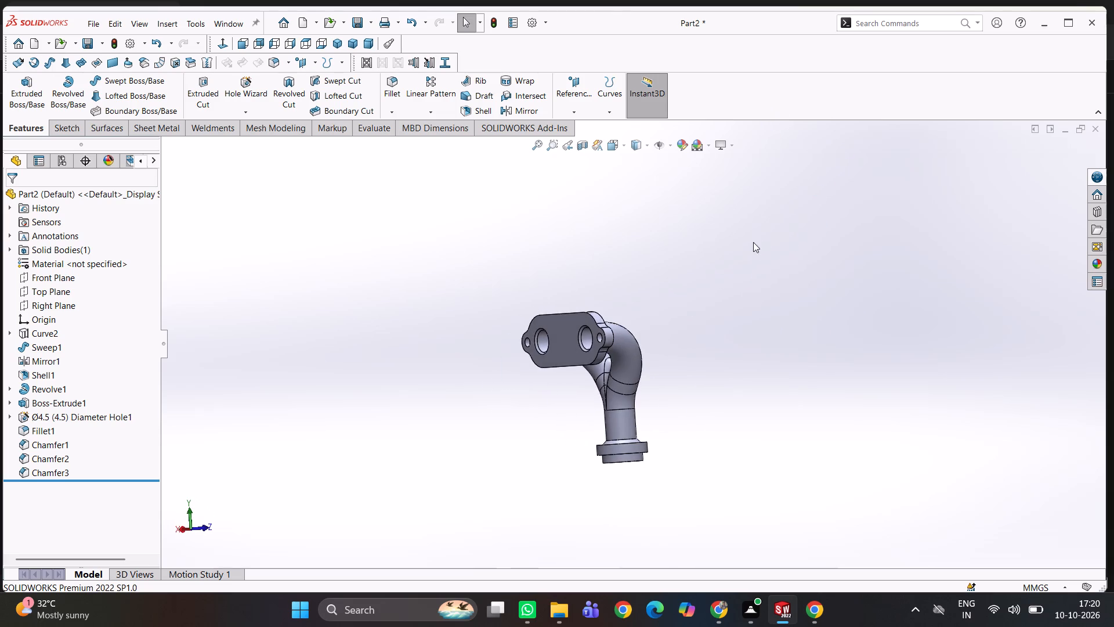
pyautogui.scroll(-2, 751, 245)
pyautogui.moveTo(729, 274); pyautogui.dragTo(763, 202, button='middle')
pyautogui.moveTo(704, 303); pyautogui.dragTo(720, 273, button='middle')
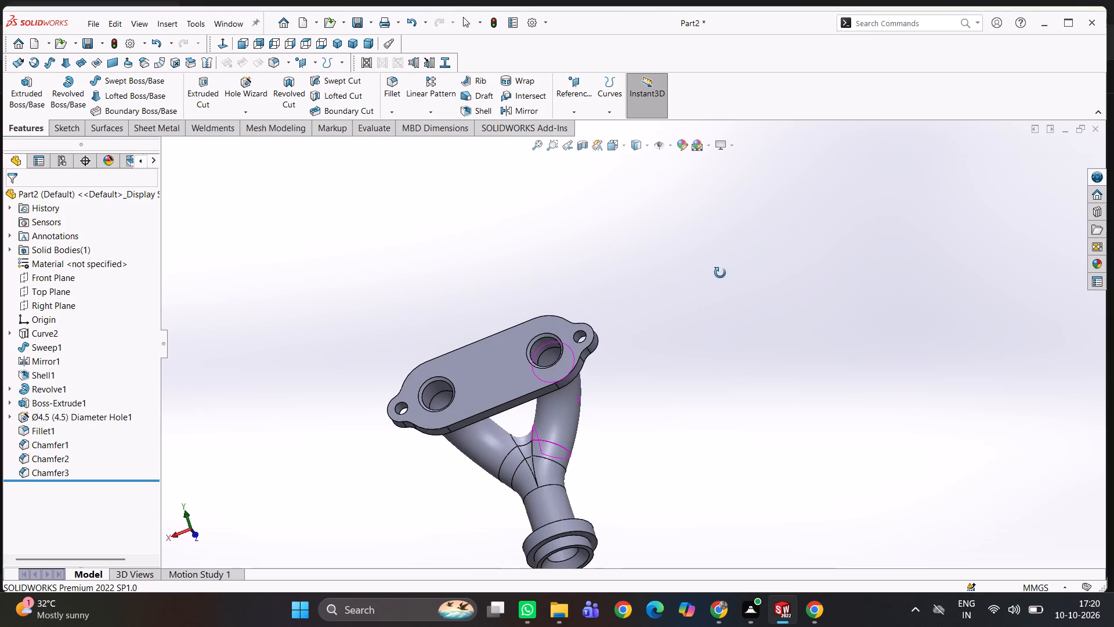
pyautogui.moveTo(720, 273); pyautogui.dragTo(732, 261, button='middle')
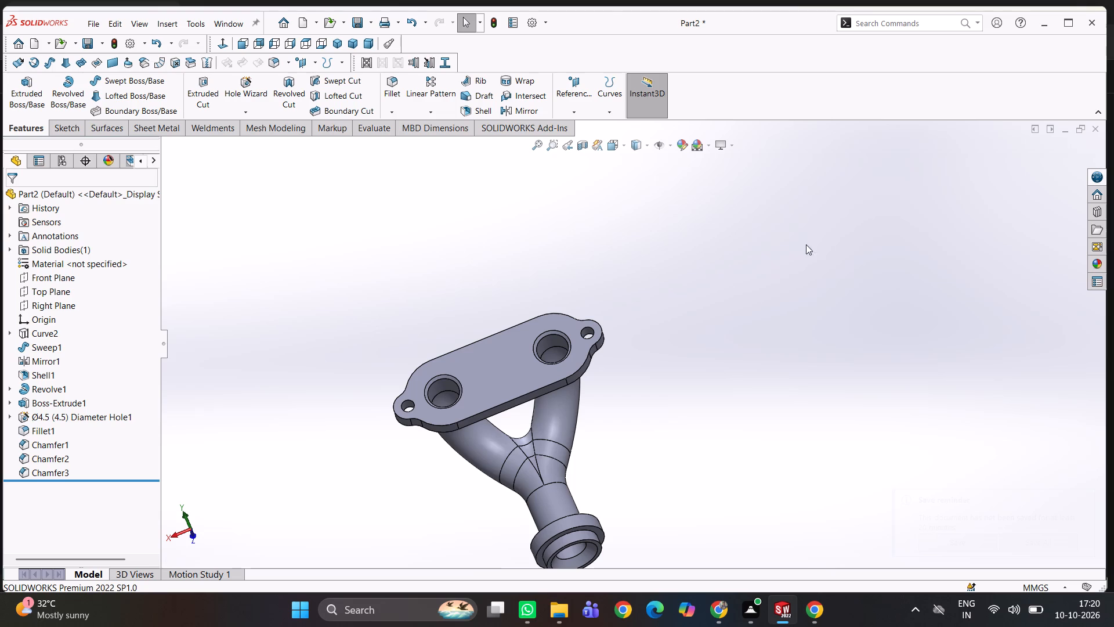
pyautogui.moveTo(700, 329); pyautogui.dragTo(563, 273, button='middle')
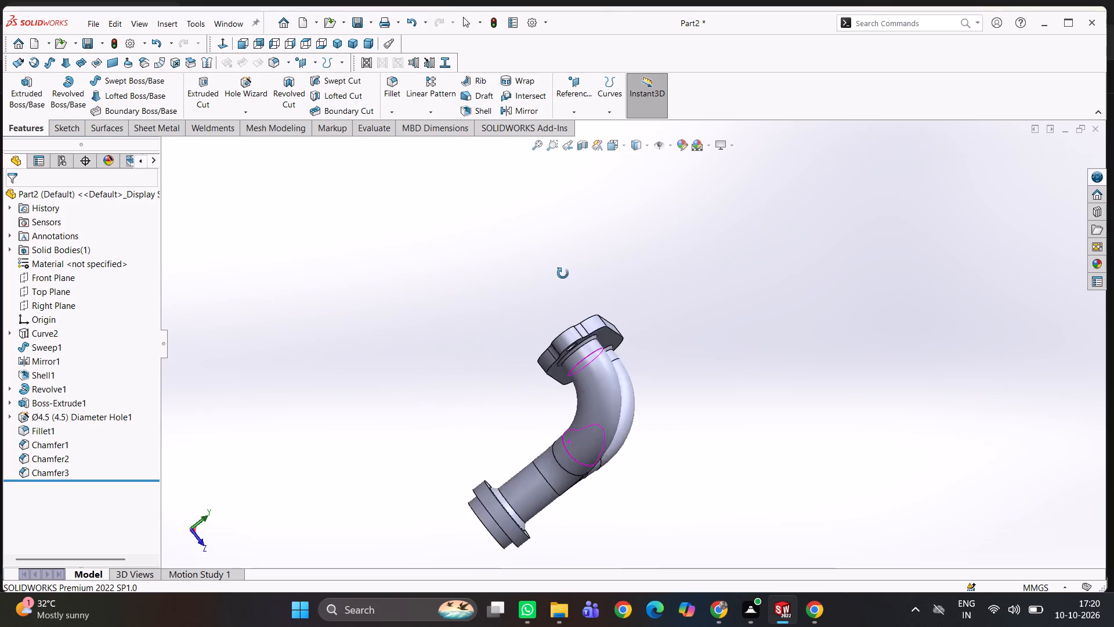
pyautogui.moveTo(563, 273); pyautogui.dragTo(566, 305, button='middle')
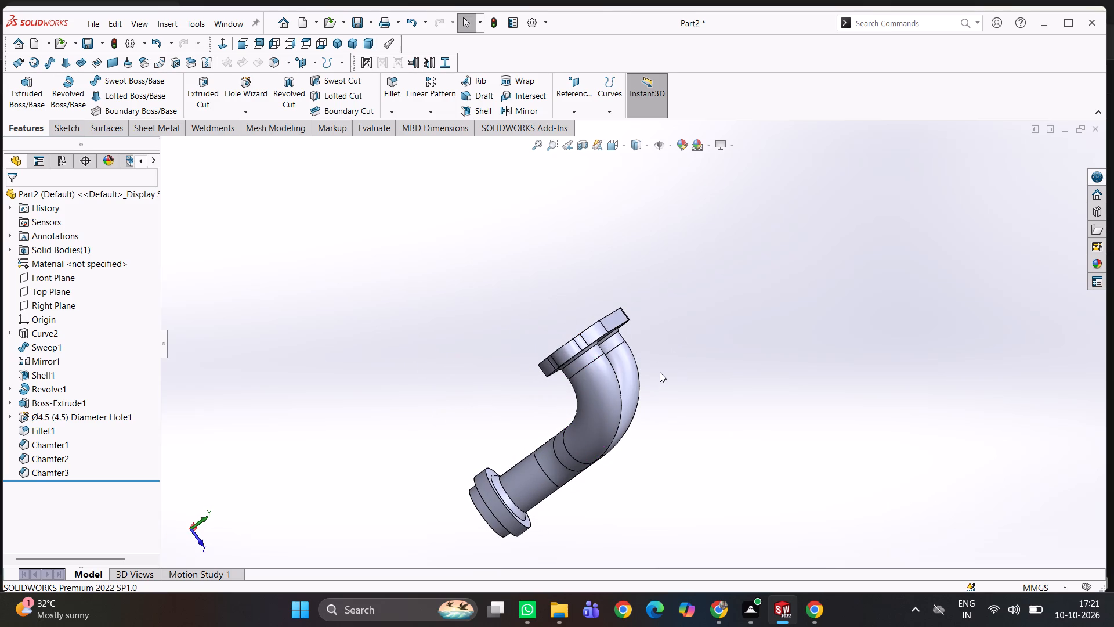
# Change the whole part's appearance colour to bright cyan from the standard swatches.
pyautogui.moveTo(693, 337); pyautogui.dragTo(645, 249, button='middle')
pyautogui.moveTo(685, 315); pyautogui.dragTo(617, 271, button='middle')
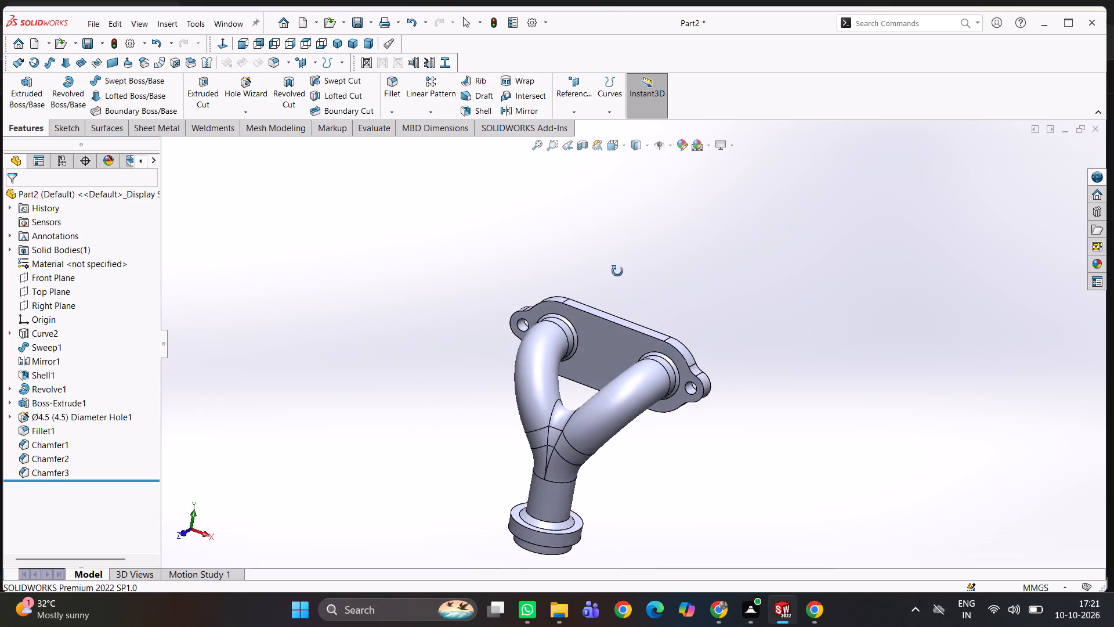
pyautogui.moveTo(617, 271); pyautogui.dragTo(628, 309, button='middle')
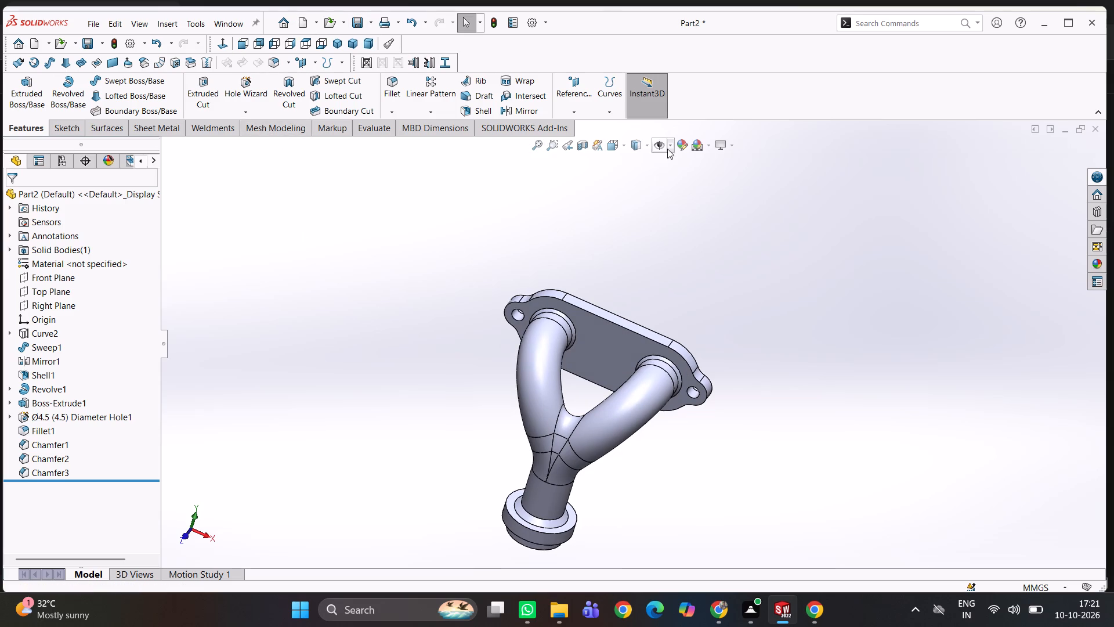
pyautogui.click(686, 145)
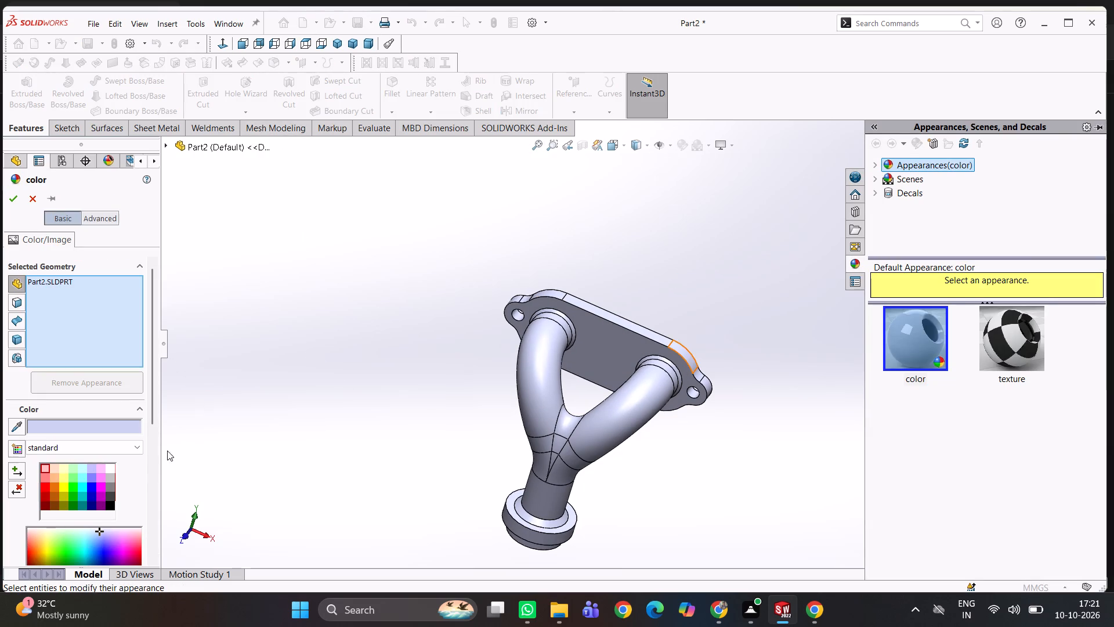
pyautogui.click(79, 487)
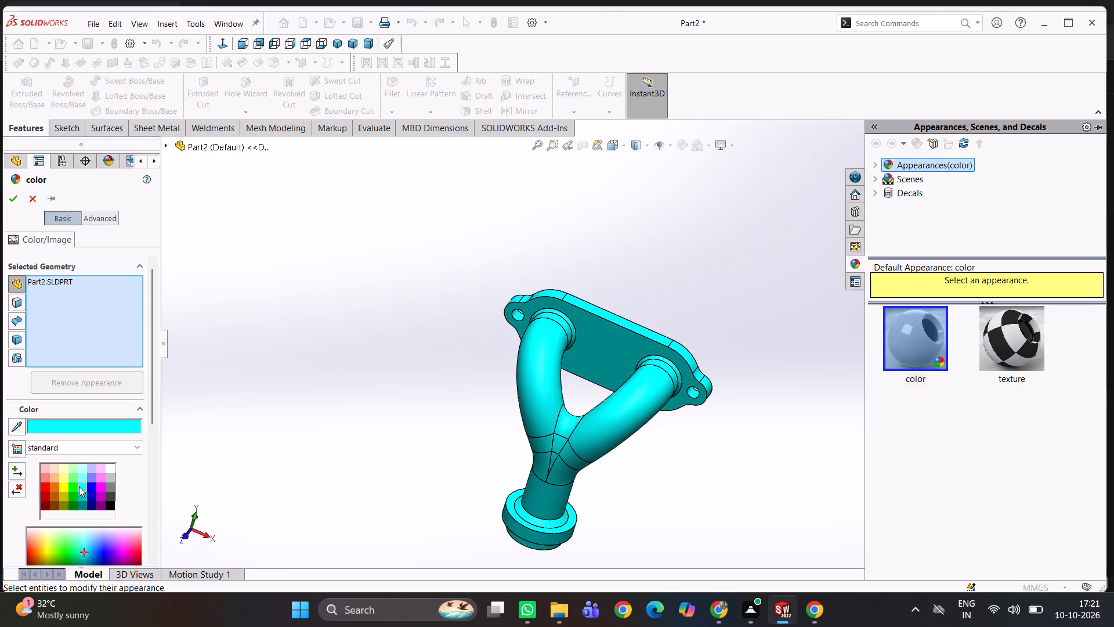
pyautogui.click(205, 374)
pyautogui.click(13, 196)
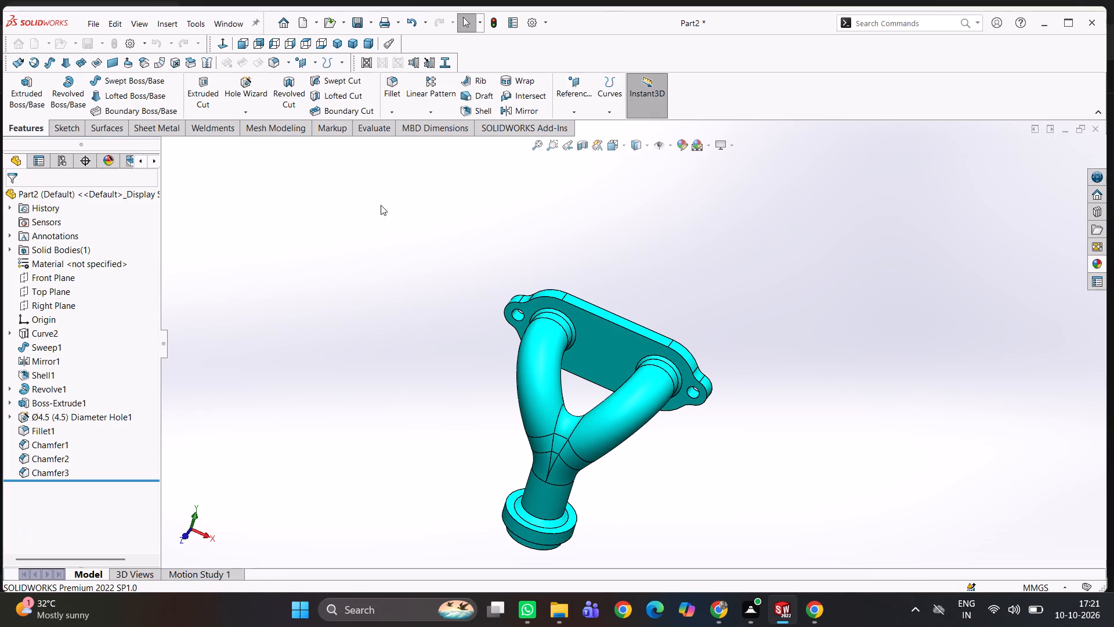
# Turn on the Cartoon view effect for the fitting.
pyautogui.click(719, 147)
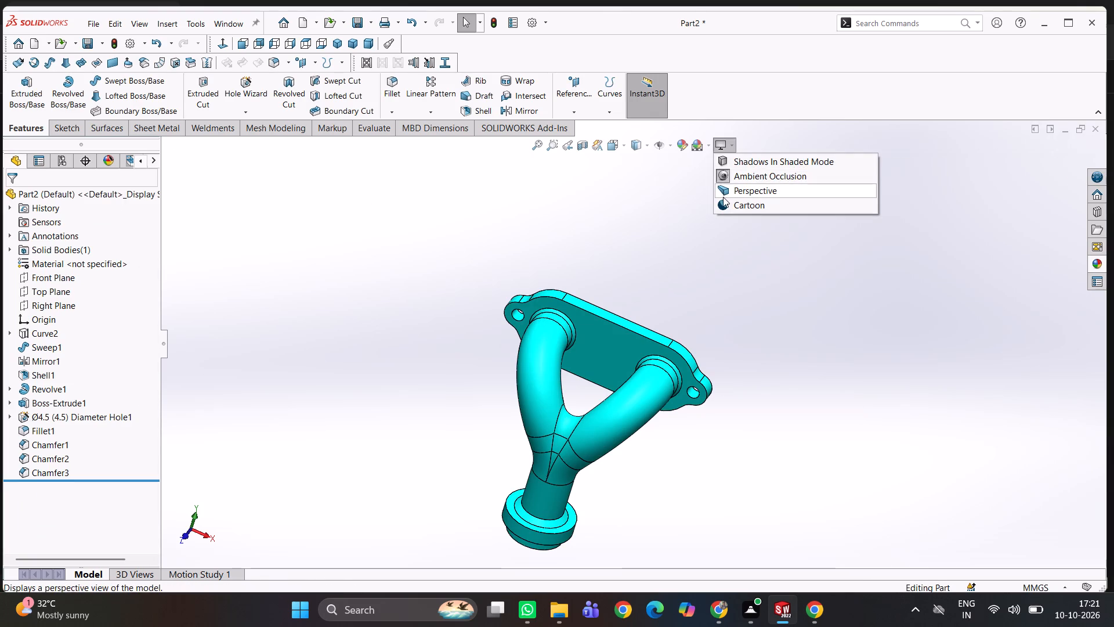
pyautogui.click(722, 198)
# Apply the Plain White scene as the background behind the fitting.
pyautogui.click(703, 156)
pyautogui.click(706, 147)
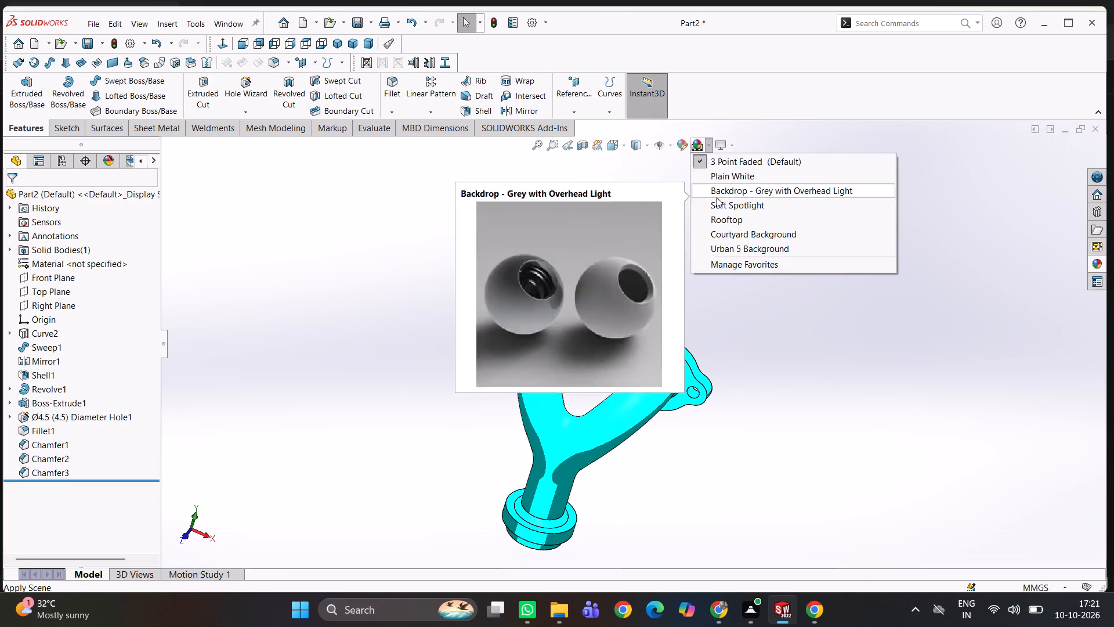
pyautogui.click(716, 182)
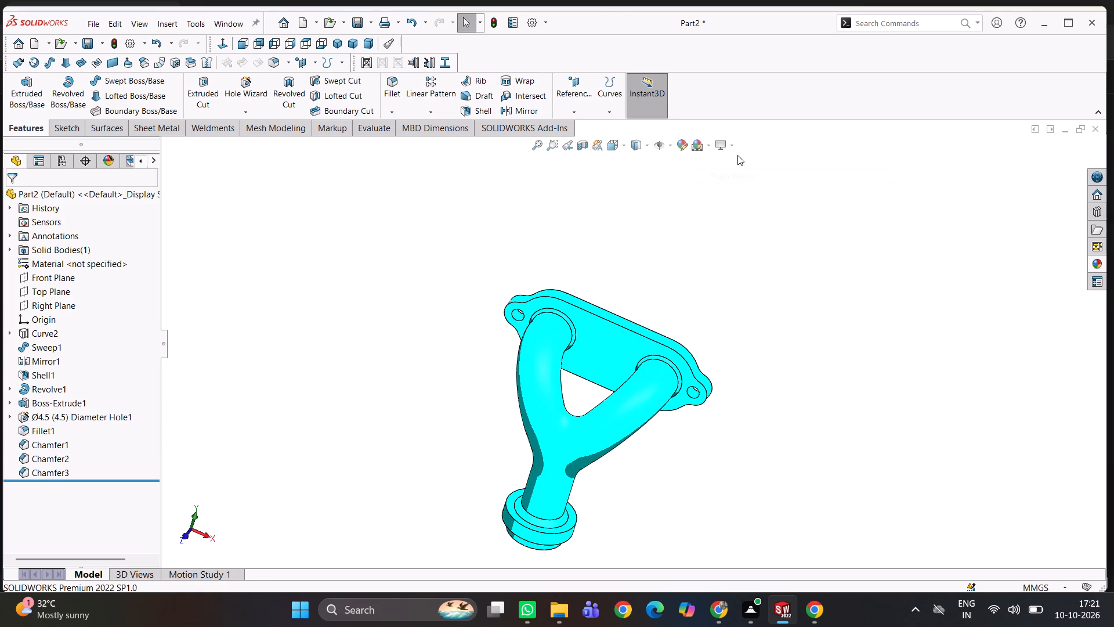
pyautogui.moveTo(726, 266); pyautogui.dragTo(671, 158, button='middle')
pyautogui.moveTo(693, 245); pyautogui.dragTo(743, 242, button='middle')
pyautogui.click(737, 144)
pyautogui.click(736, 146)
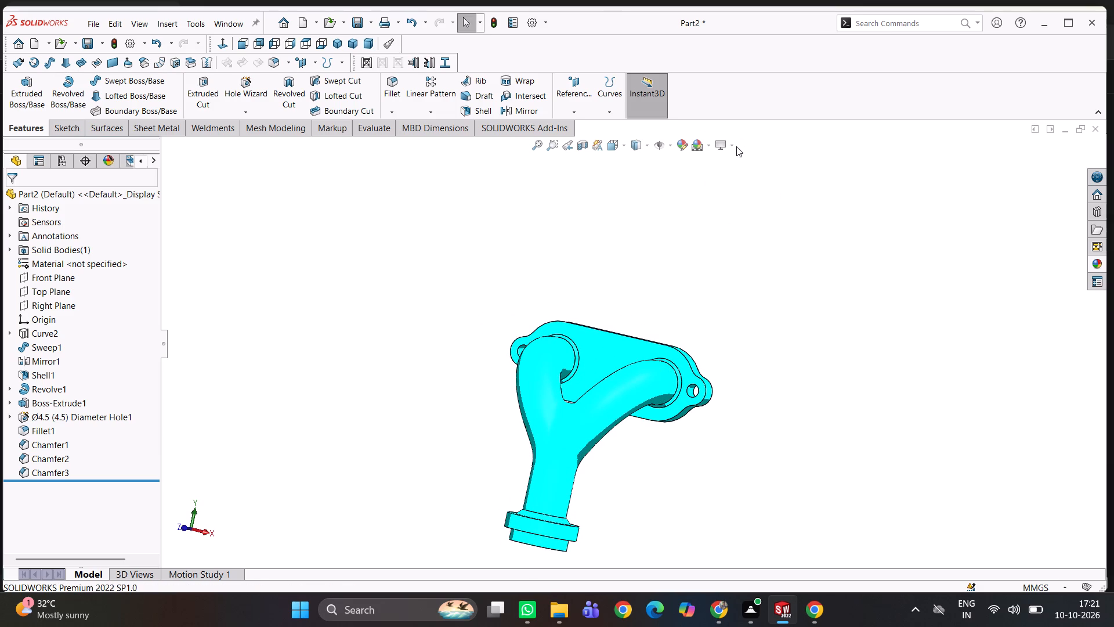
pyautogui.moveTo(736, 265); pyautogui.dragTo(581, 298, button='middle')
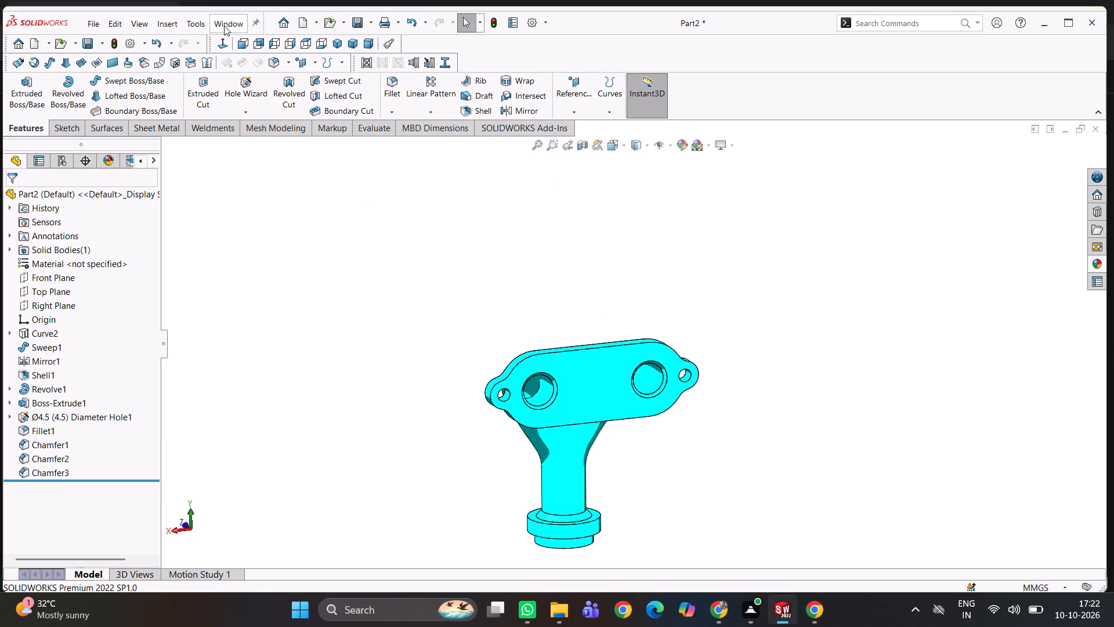
# Save the part as a SOLIDWORKS part file named Y JOINT in the SW INTERNSHIP folder on the Desktop.
pyautogui.click(368, 27)
pyautogui.click(364, 38)
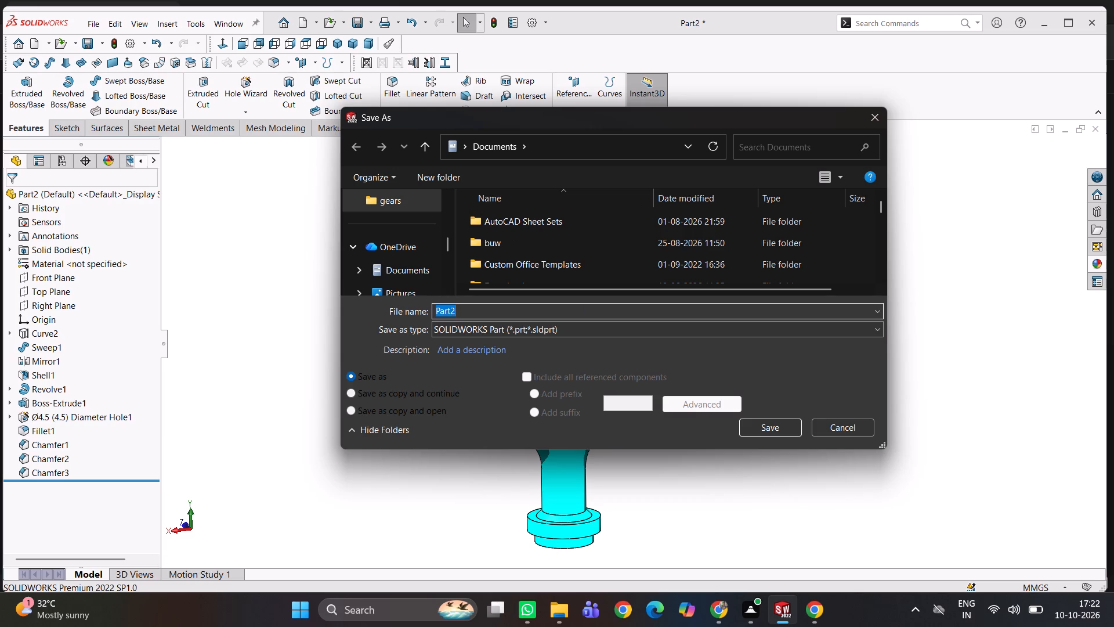
pyautogui.write('Y')
pyautogui.press('space')
pyautogui.write('JOINT')
pyautogui.press('space')
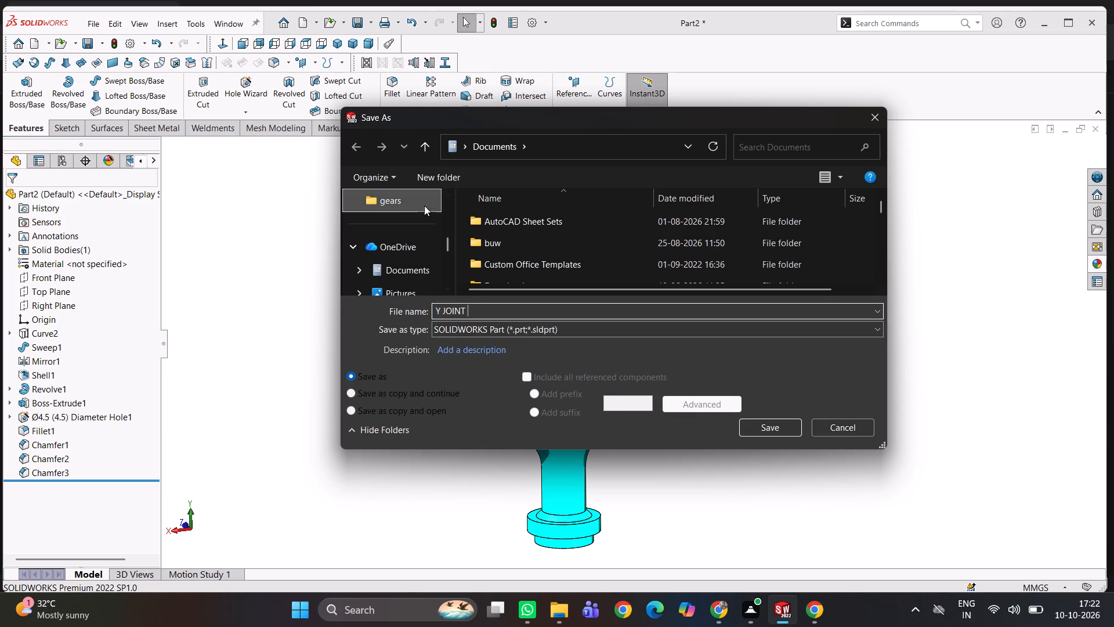
pyautogui.scroll(-3, 487, 233)
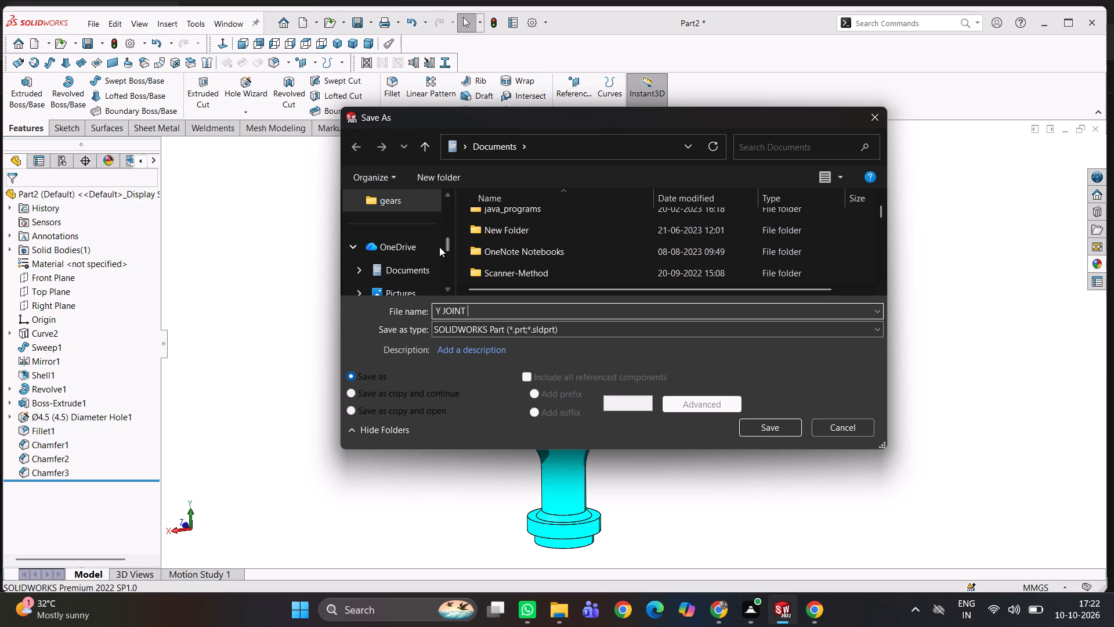
pyautogui.scroll(-3, 435, 245)
pyautogui.scroll(3, 441, 242)
pyautogui.scroll(-1, 441, 241)
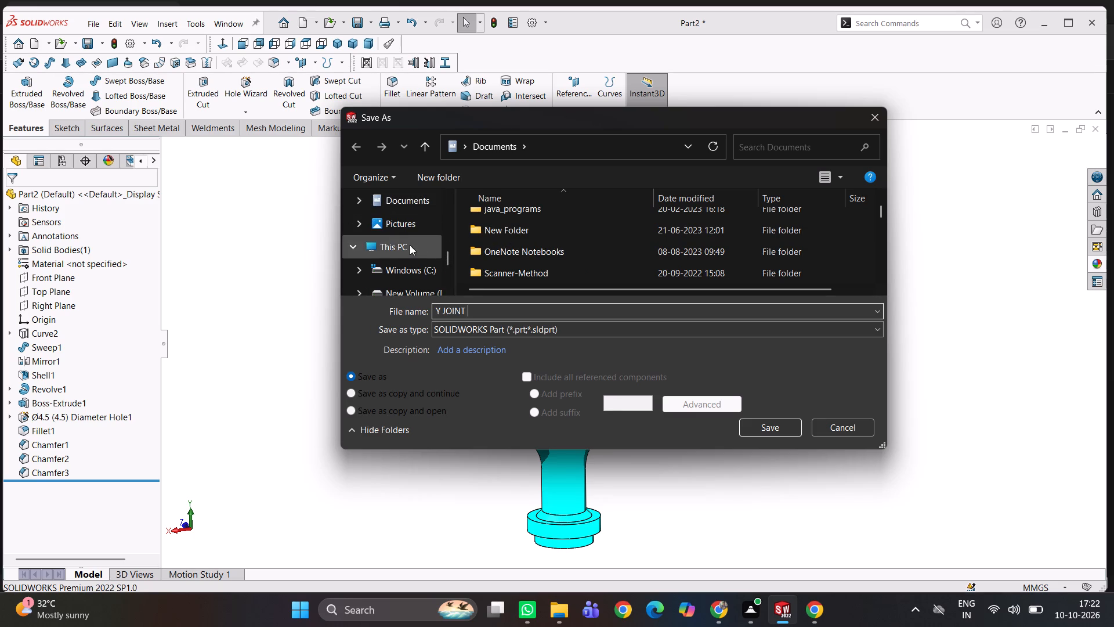
pyautogui.scroll(3, 413, 228)
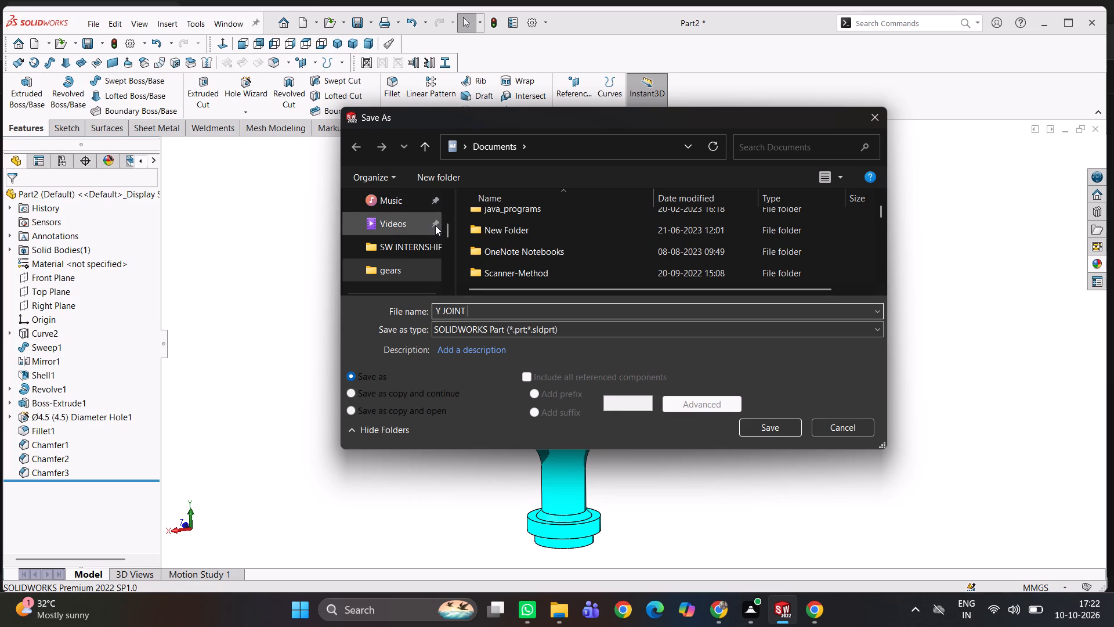
pyautogui.scroll(-3, 433, 228)
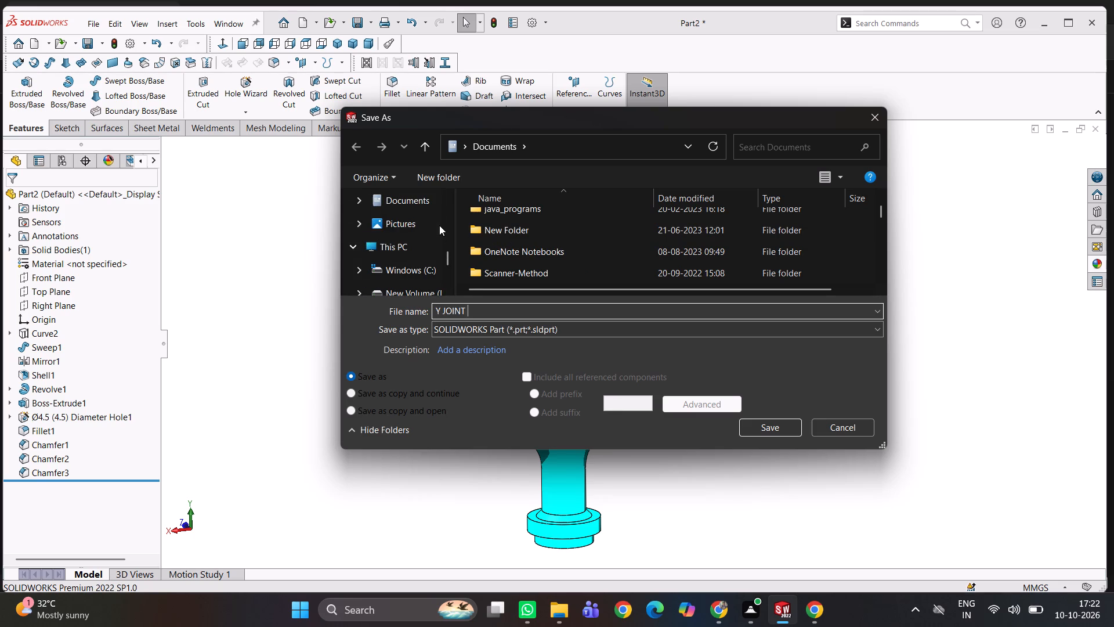
pyautogui.click(413, 235)
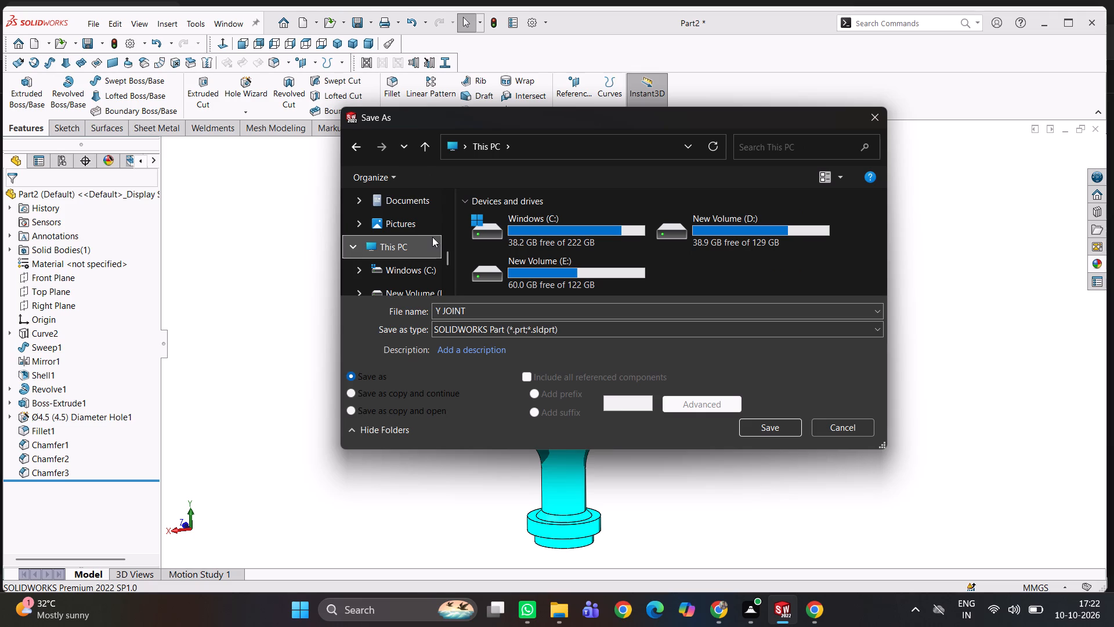
pyautogui.scroll(-2, 433, 237)
pyautogui.scroll(3, 431, 235)
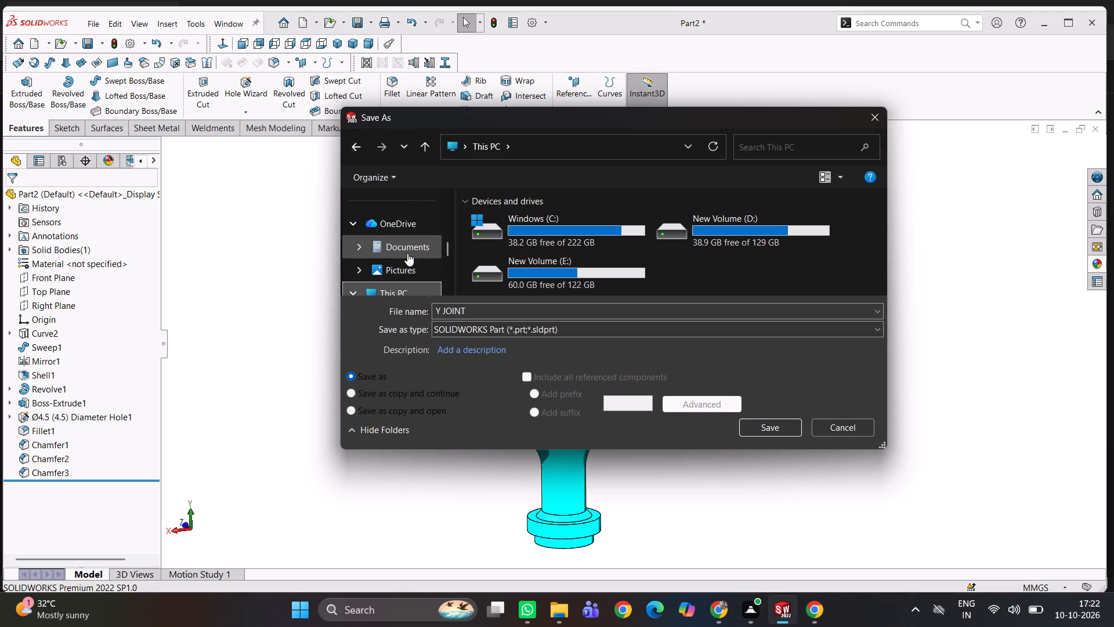
pyautogui.scroll(4, 405, 236)
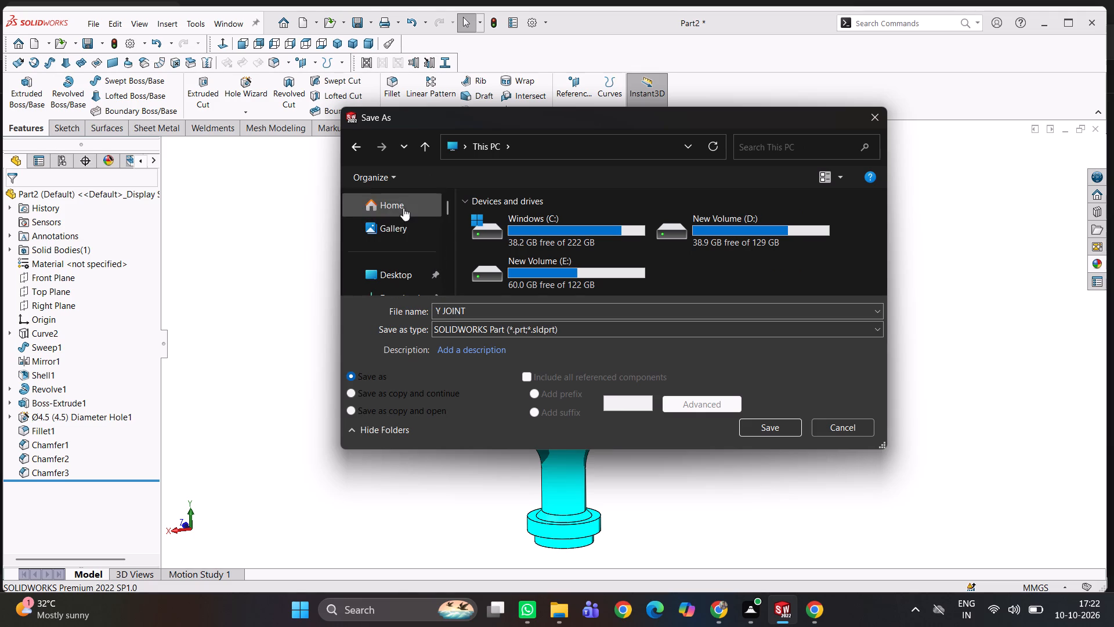
pyautogui.click(412, 270)
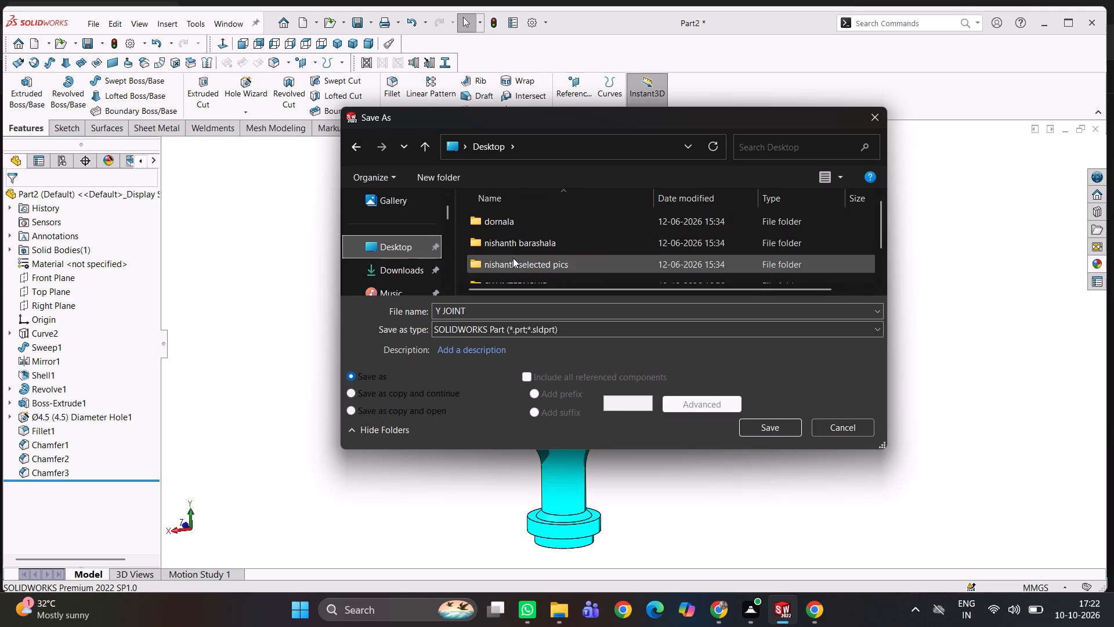
pyautogui.scroll(-1, 515, 250)
pyautogui.doubleClick(519, 247)
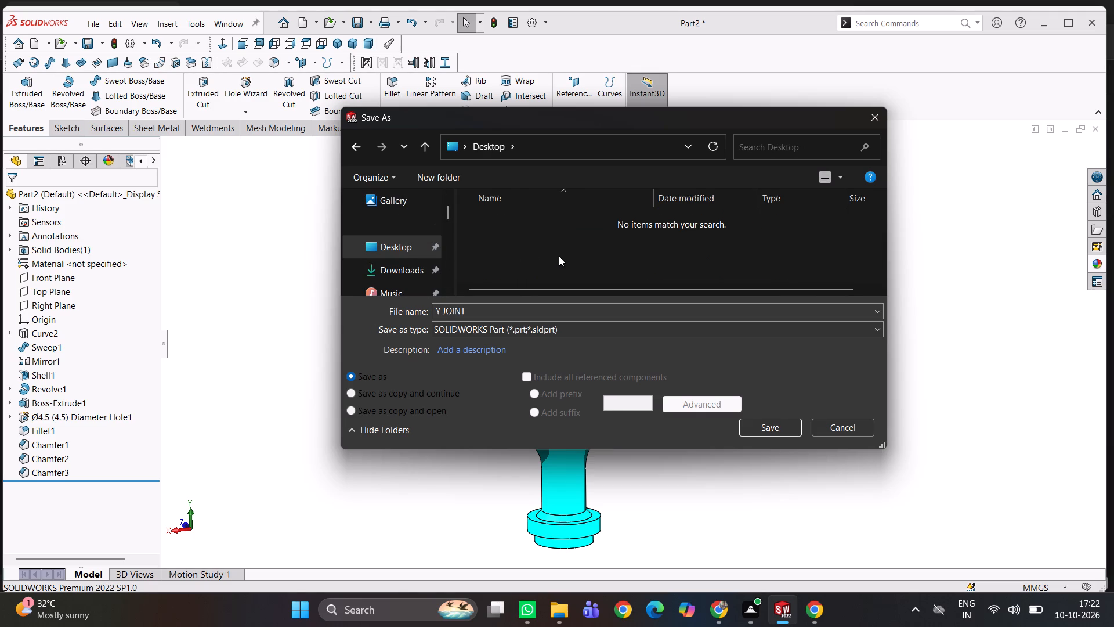
pyautogui.scroll(-3, 565, 248)
pyautogui.scroll(4, 602, 257)
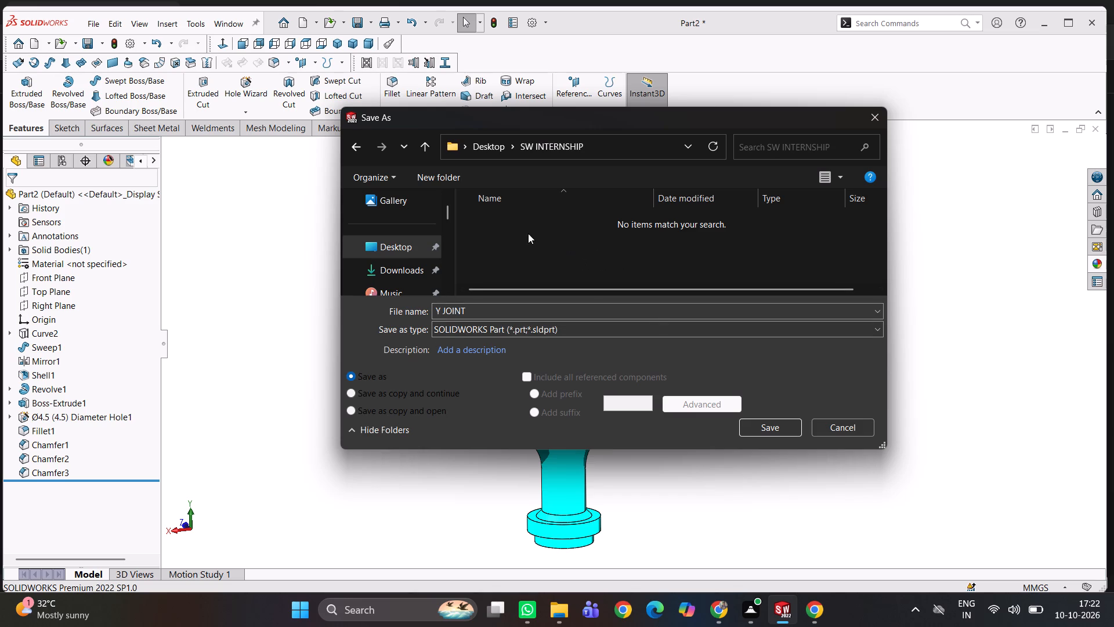
pyautogui.click(763, 426)
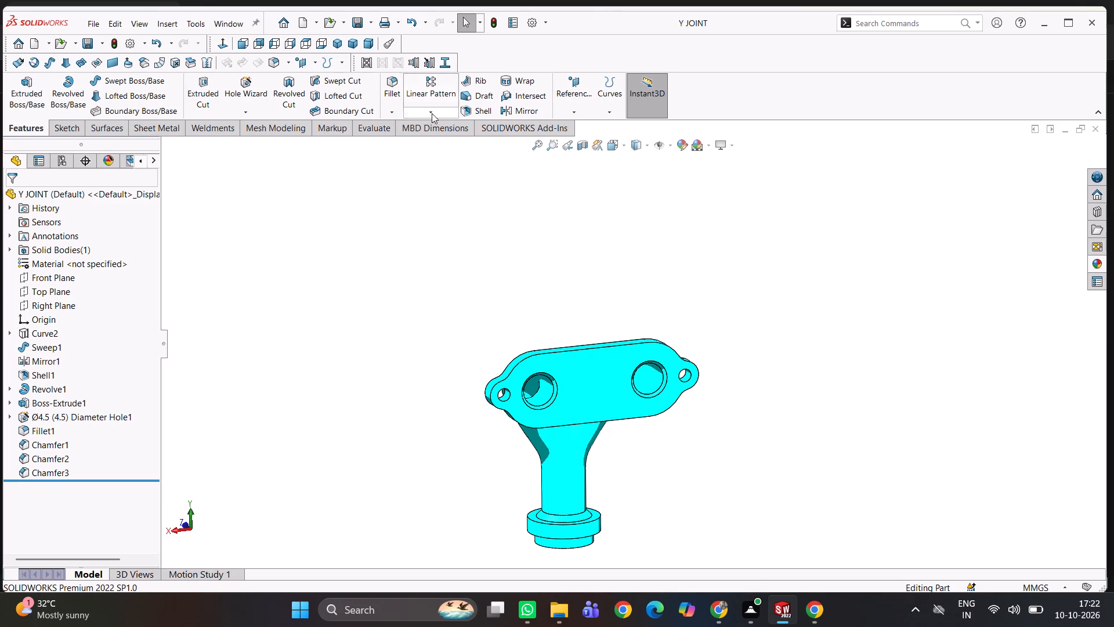
# Save the part as a PDF named Y JOINT in the same SW INTERNSHIP folder.
pyautogui.click(103, 41)
pyautogui.click(142, 77)
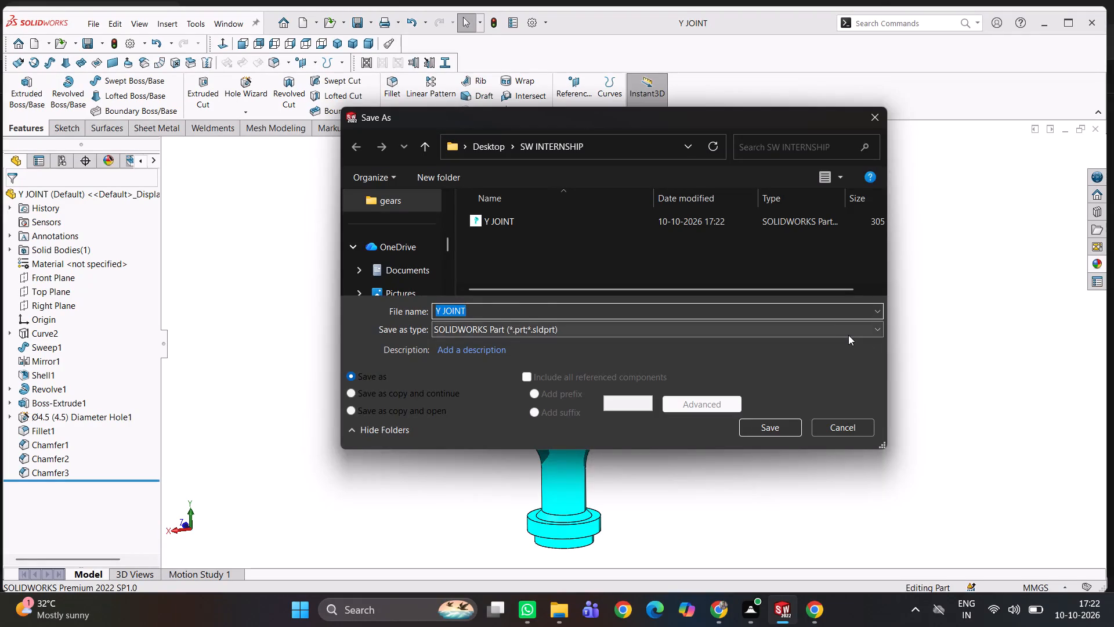
pyautogui.click(848, 334)
pyautogui.click(580, 91)
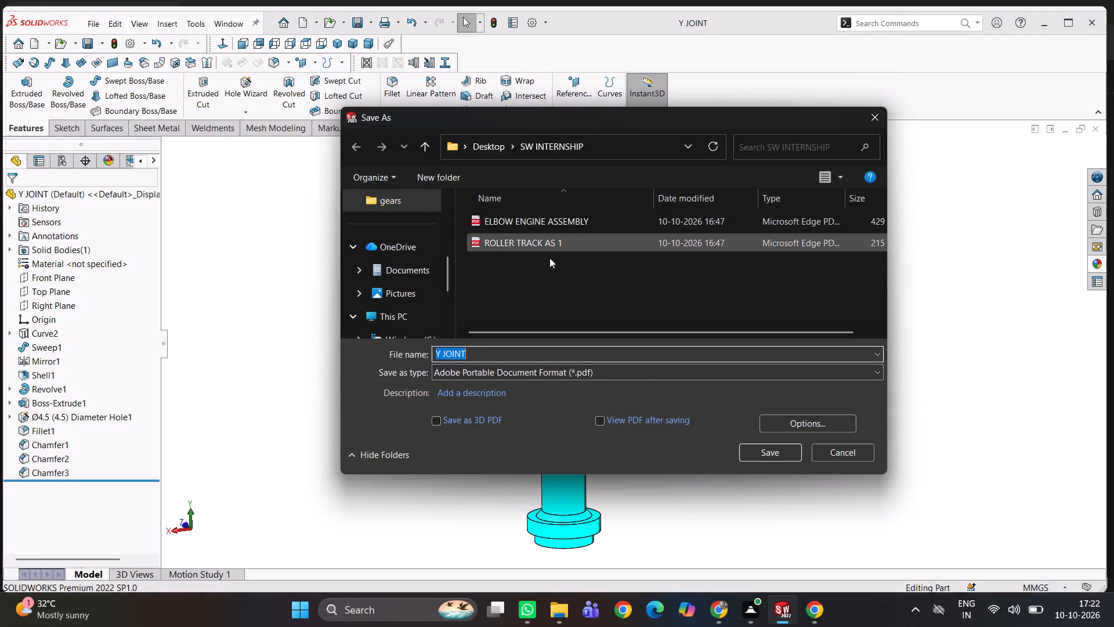
pyautogui.click(775, 451)
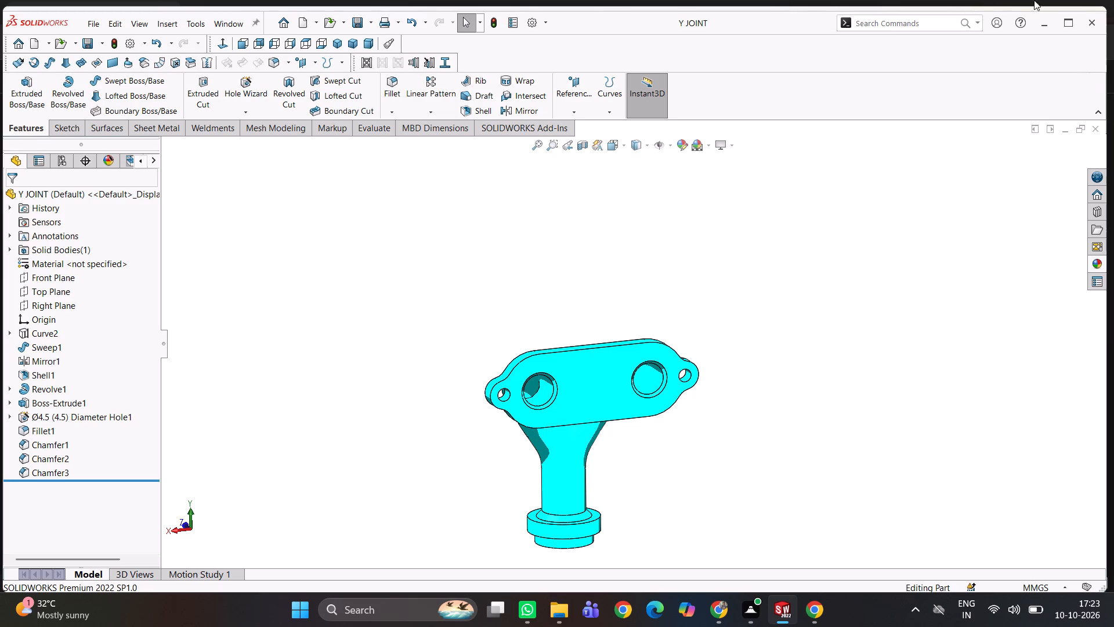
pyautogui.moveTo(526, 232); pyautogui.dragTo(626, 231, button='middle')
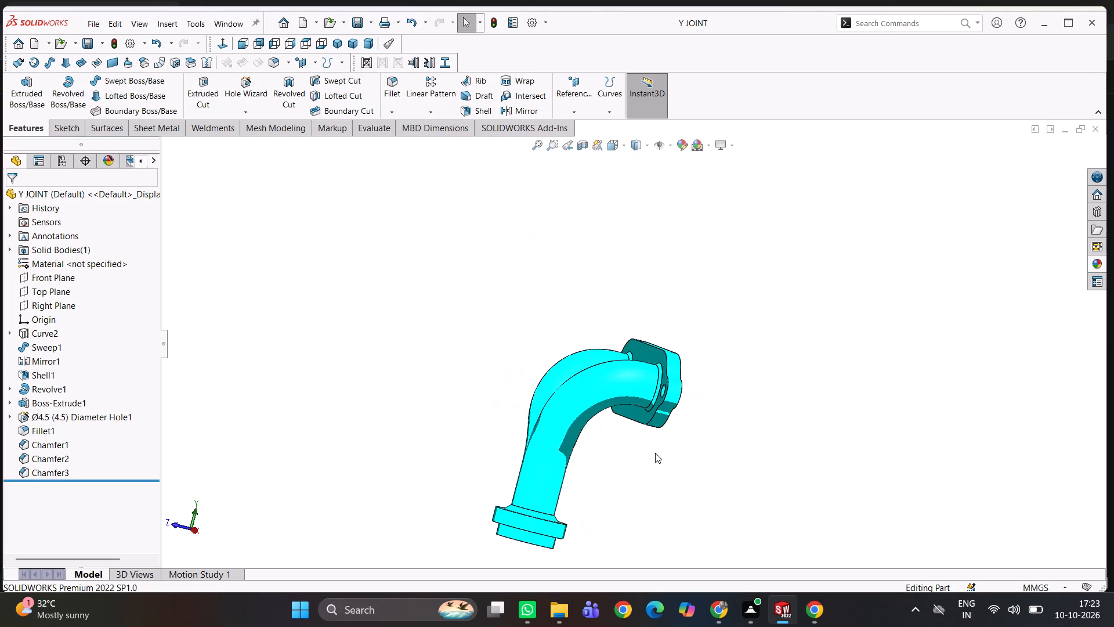
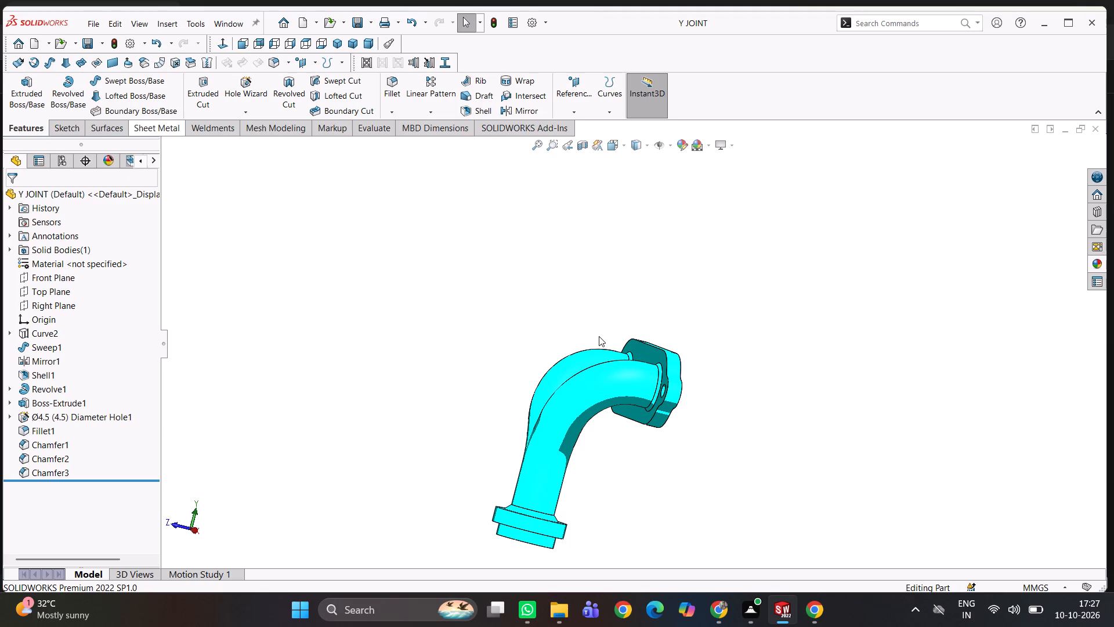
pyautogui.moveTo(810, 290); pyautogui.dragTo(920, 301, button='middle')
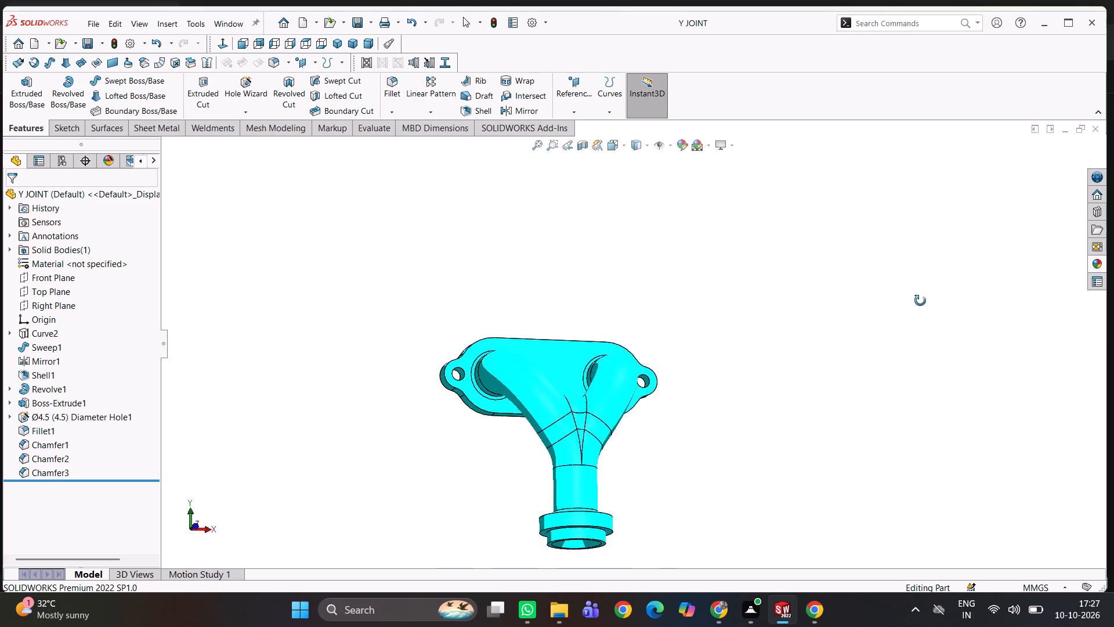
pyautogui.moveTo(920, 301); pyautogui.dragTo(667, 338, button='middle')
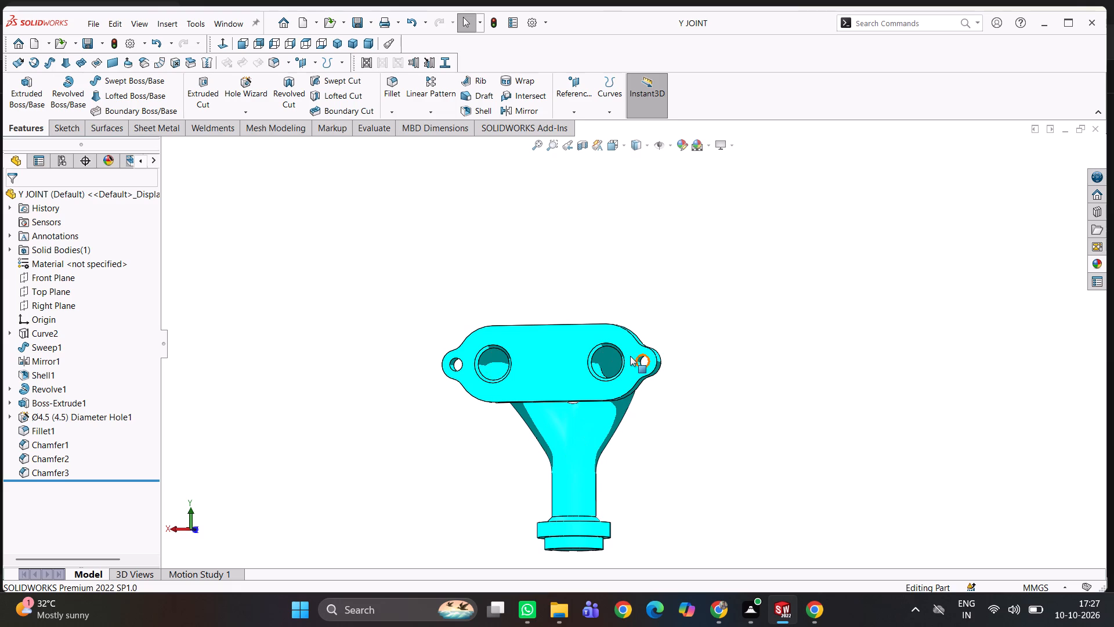